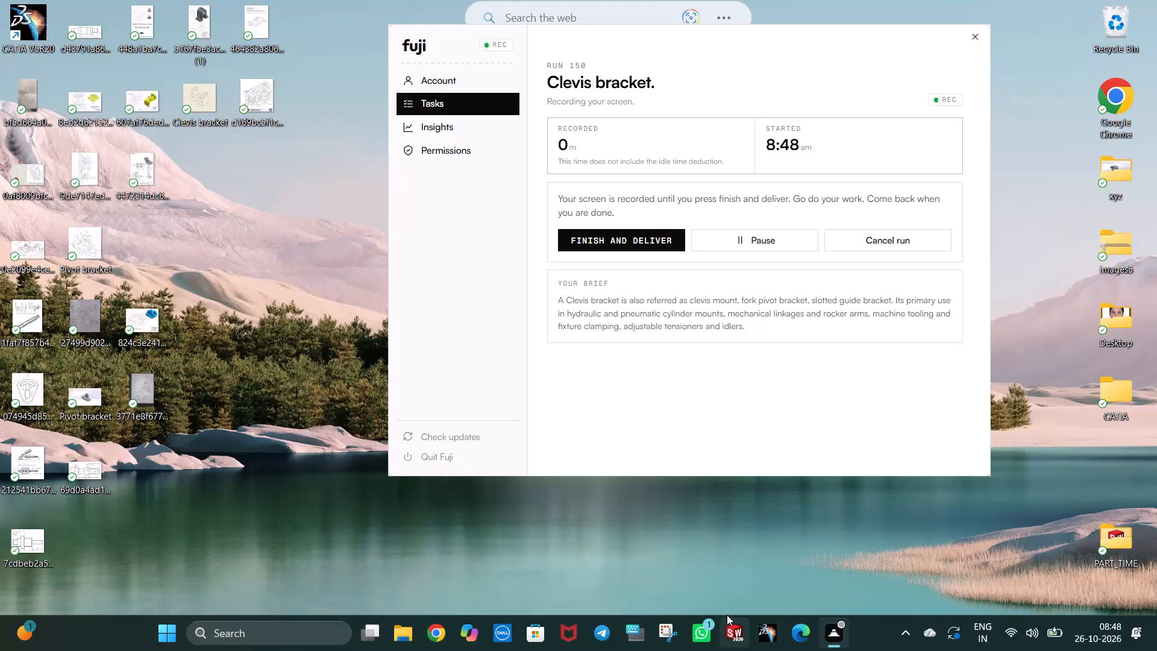
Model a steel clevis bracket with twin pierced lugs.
Launch SOLIDWORKS 2020, dismiss the welcome window and create a new Part document.
{"action": "left_click", "coordinate": [744, 647]}
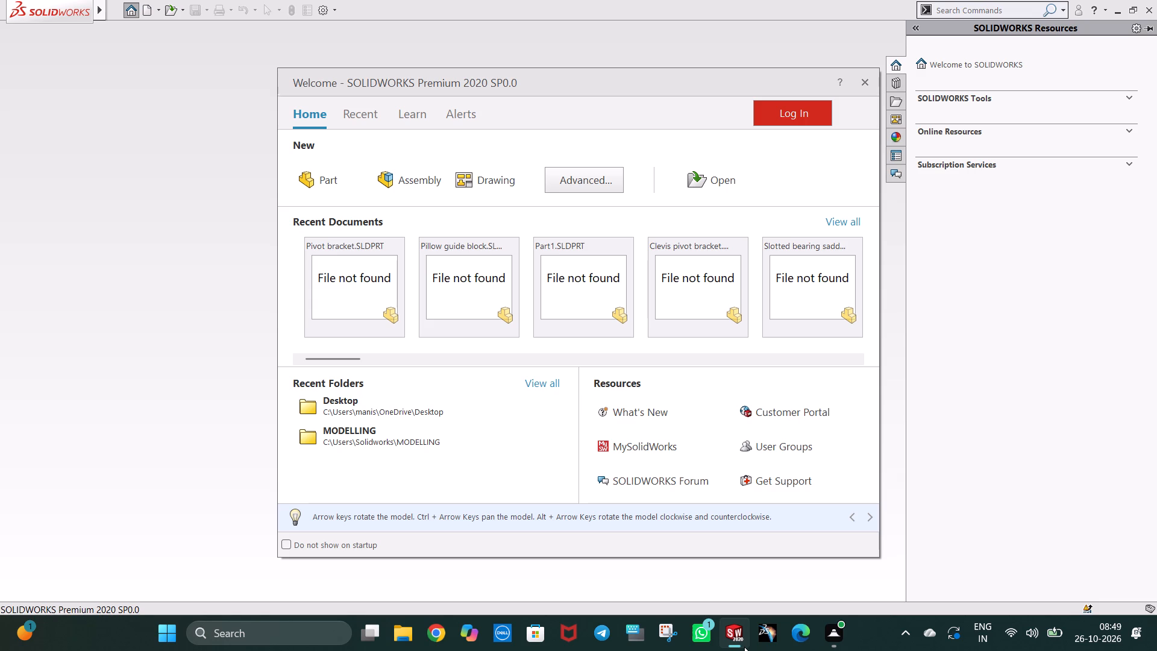
{"action": "left_click", "coordinate": [869, 74]}
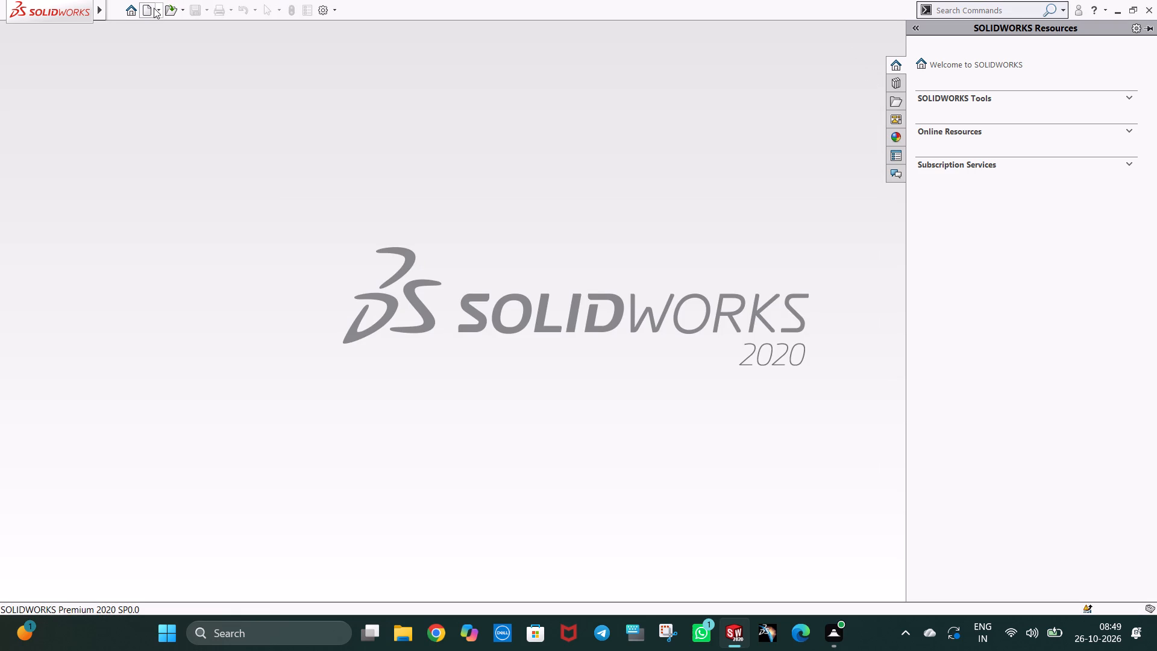
{"action": "left_click", "coordinate": [148, 10]}
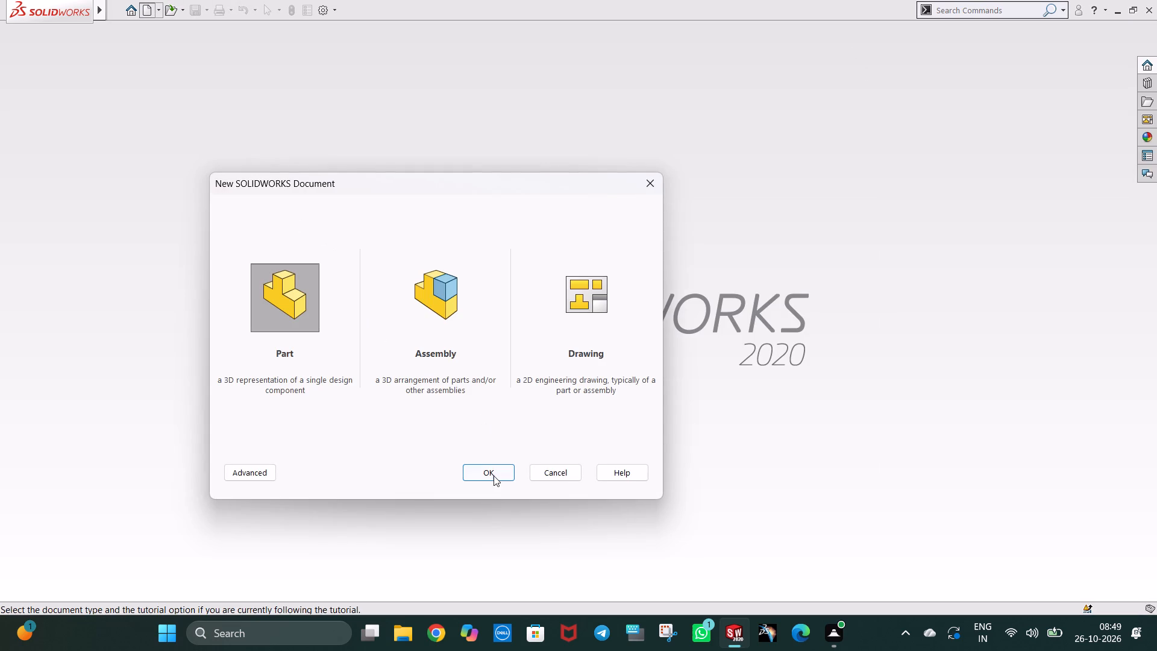
{"action": "left_click", "coordinate": [494, 476]}
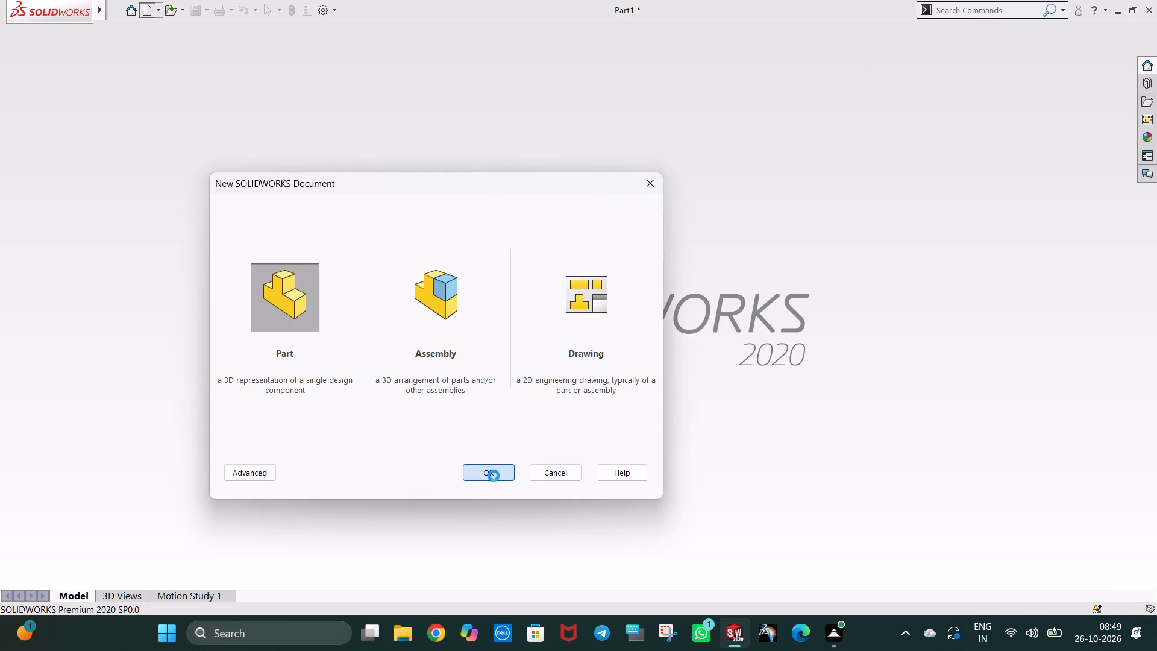
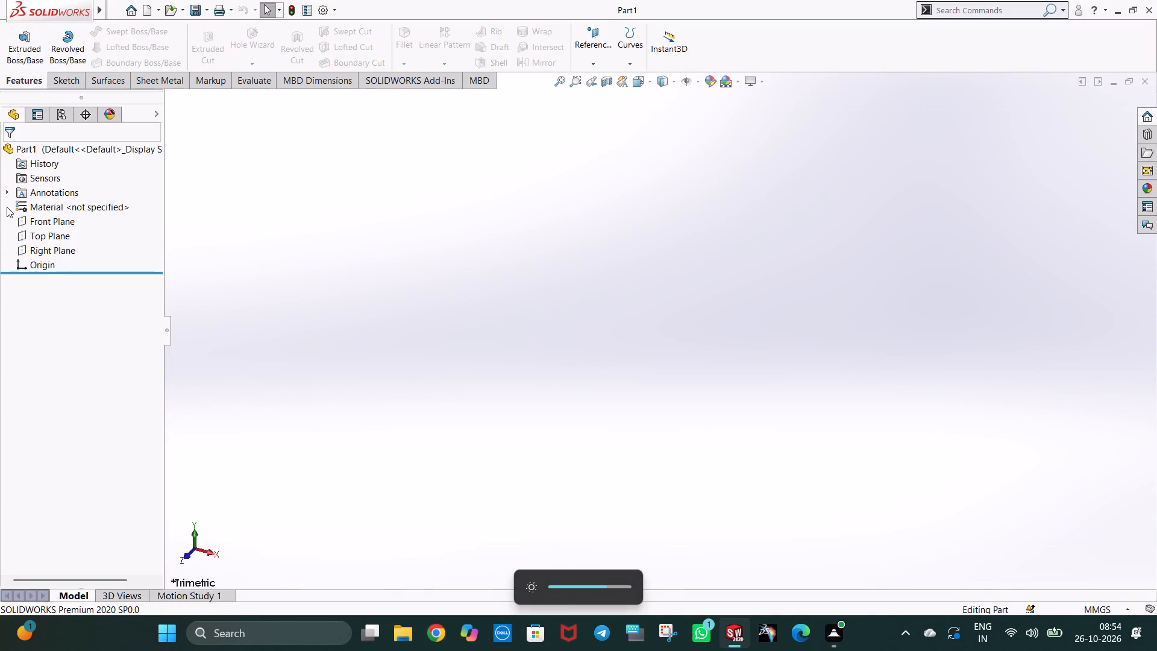
Create another new Part document.
{"action": "left_click", "coordinate": [145, 14]}
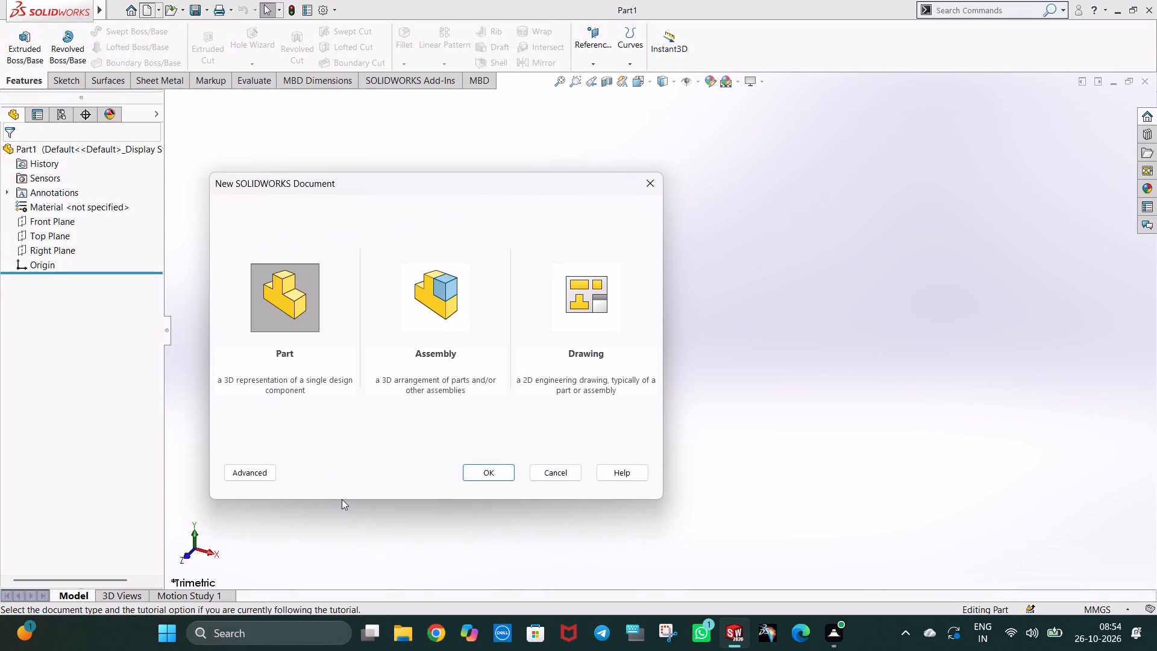
{"action": "left_click", "coordinate": [475, 467]}
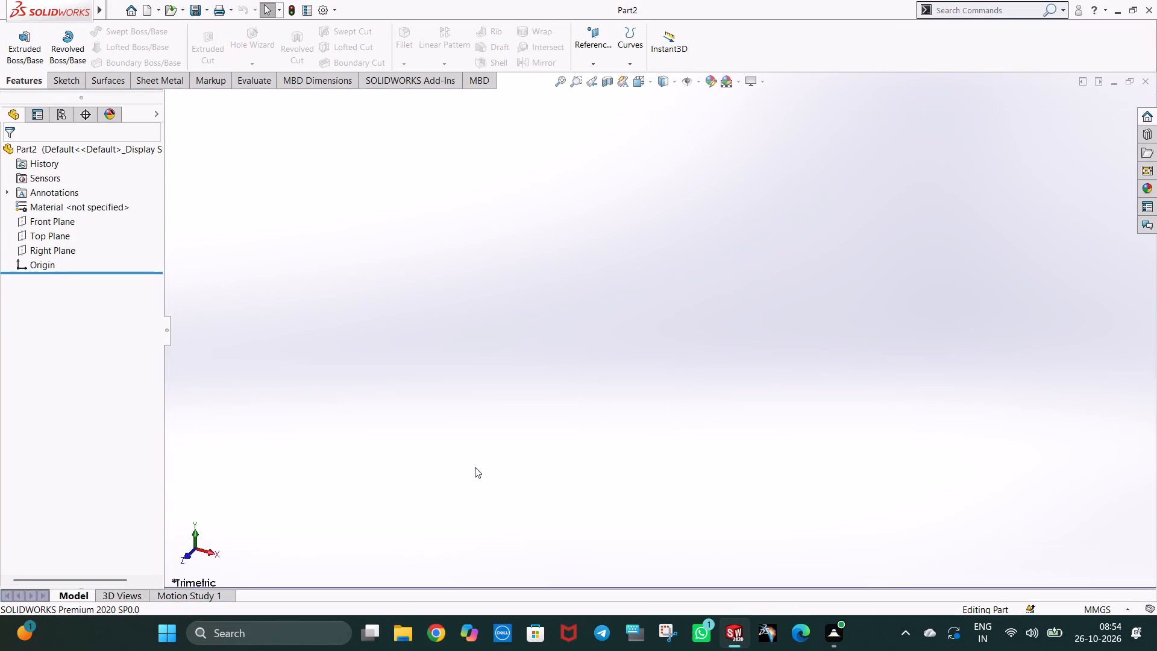
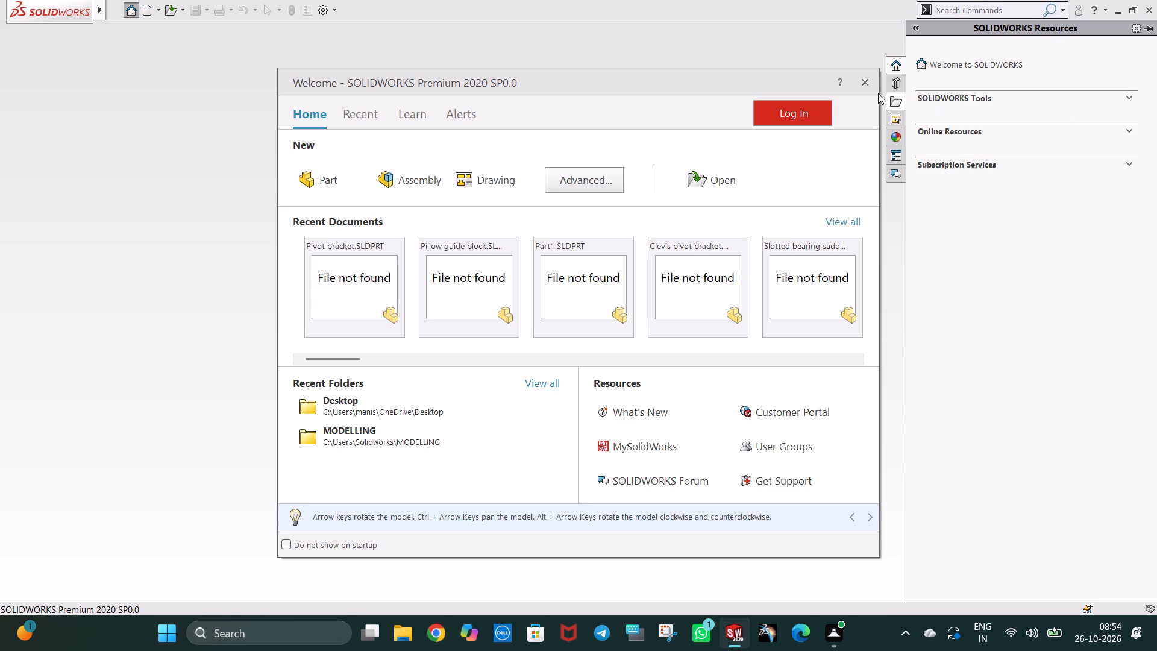
Dismiss the welcome window and create a new Part document.
{"action": "left_click", "coordinate": [862, 85]}
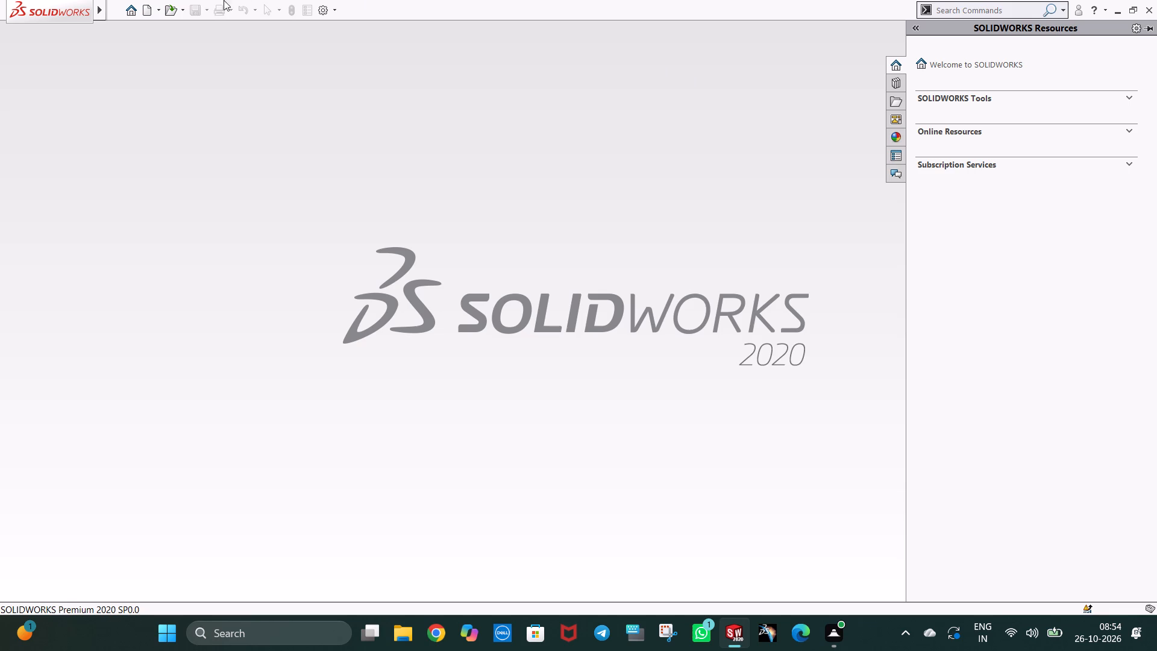
{"action": "left_click", "coordinate": [142, 5]}
{"action": "left_click", "coordinate": [475, 469]}
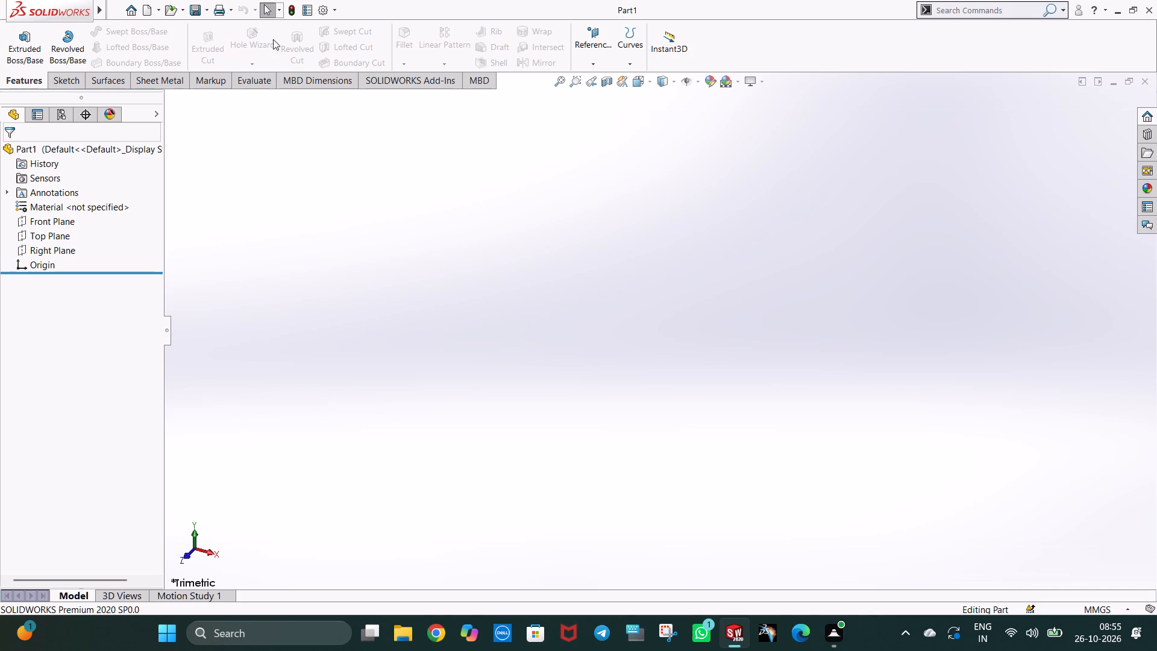
Start a sketch on the Front Plane and draw a center rectangle about 138 by 103 mm centred on the origin.
{"action": "left_click", "coordinate": [49, 219]}
{"action": "left_click", "coordinate": [64, 199]}
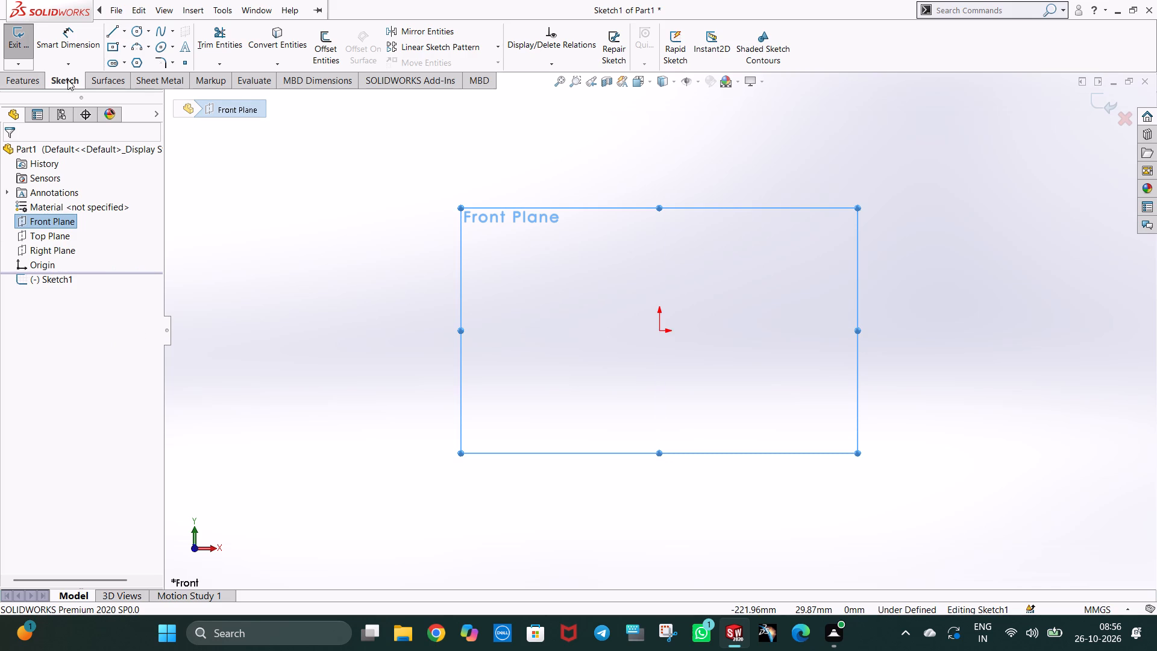
{"action": "left_click", "coordinate": [111, 31]}
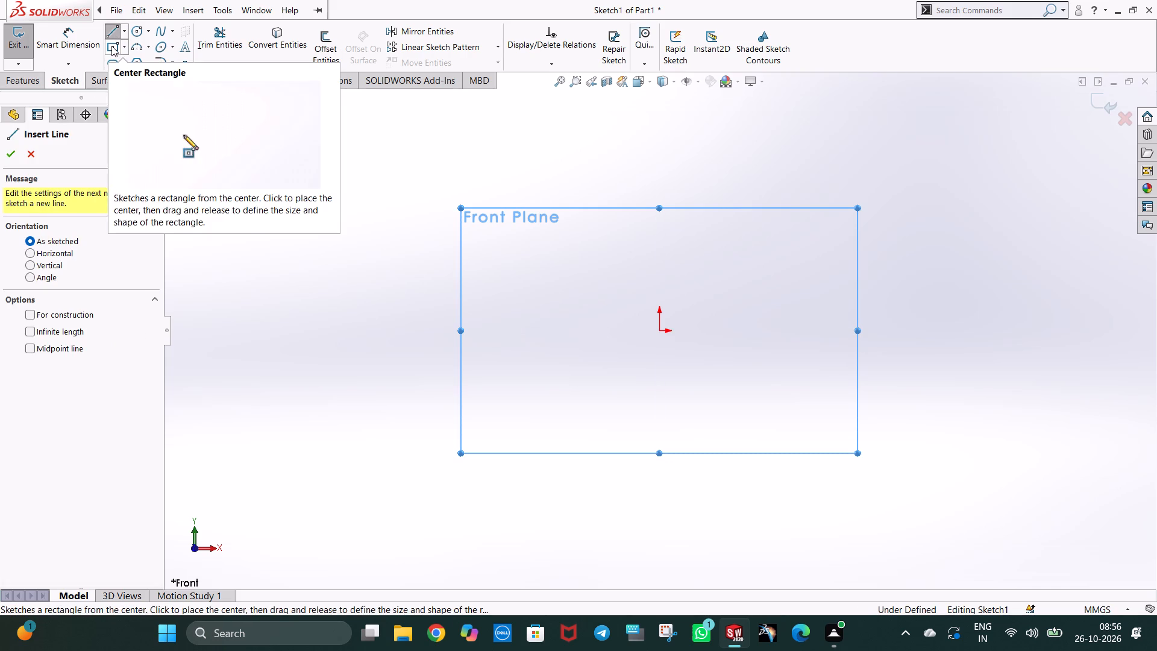
{"action": "left_click", "coordinate": [111, 46]}
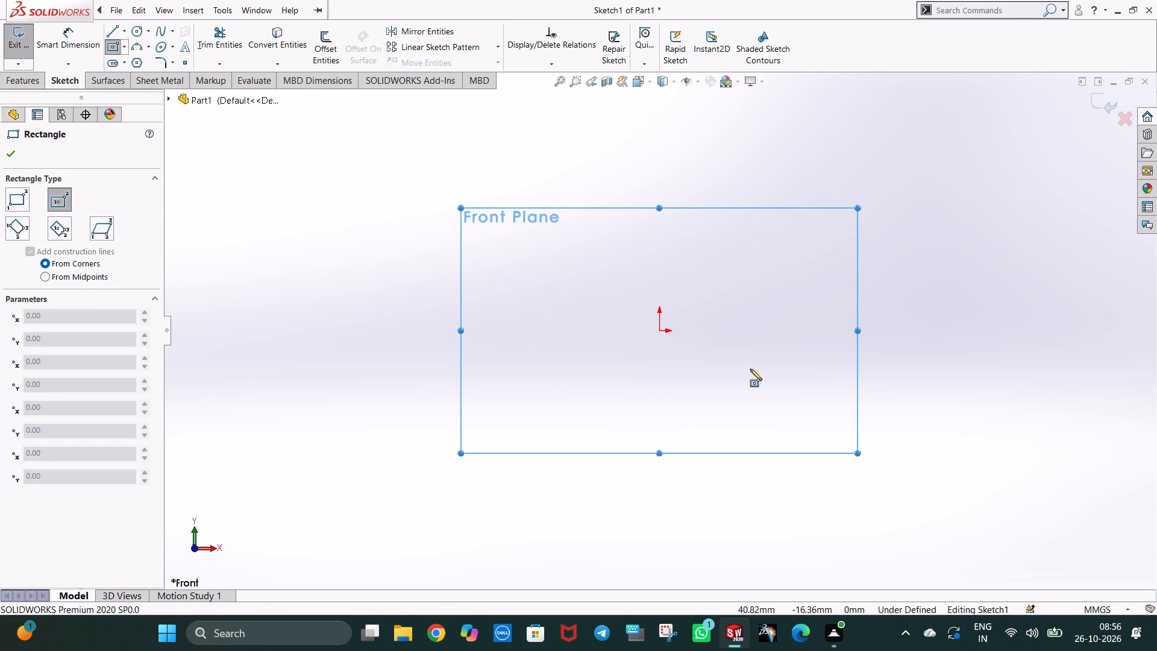
{"action": "left_click", "coordinate": [662, 331]}
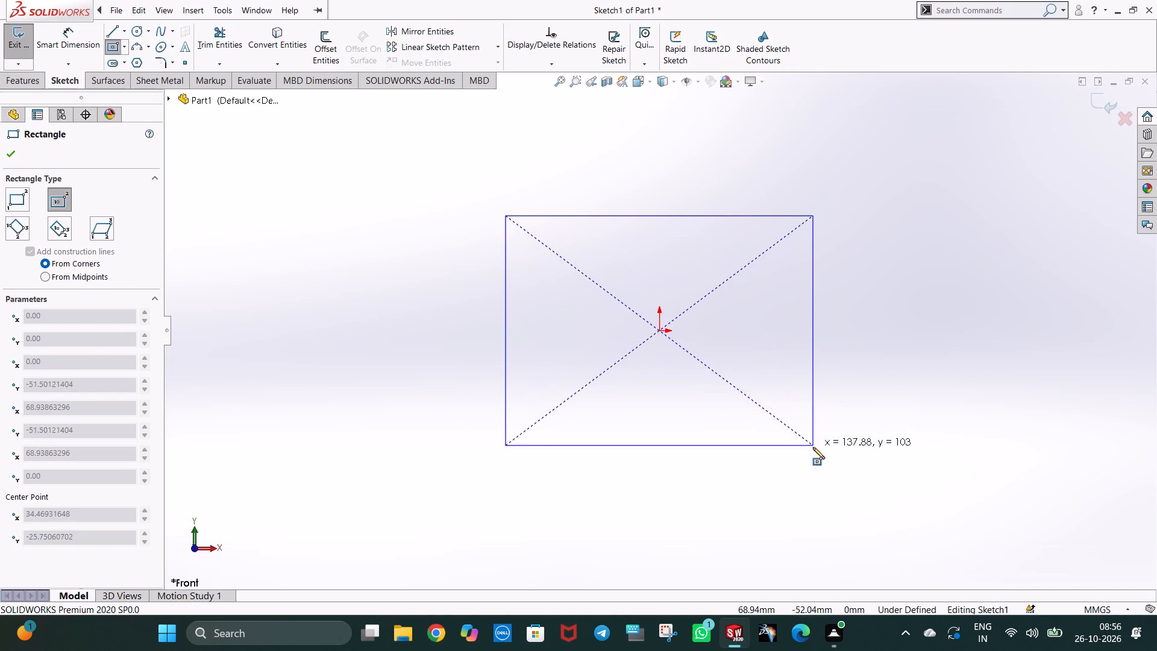
{"action": "left_click", "coordinate": [813, 447]}
Dimension the rectangle to 85 mm wide and 58 mm high.
{"action": "left_click", "coordinate": [86, 34]}
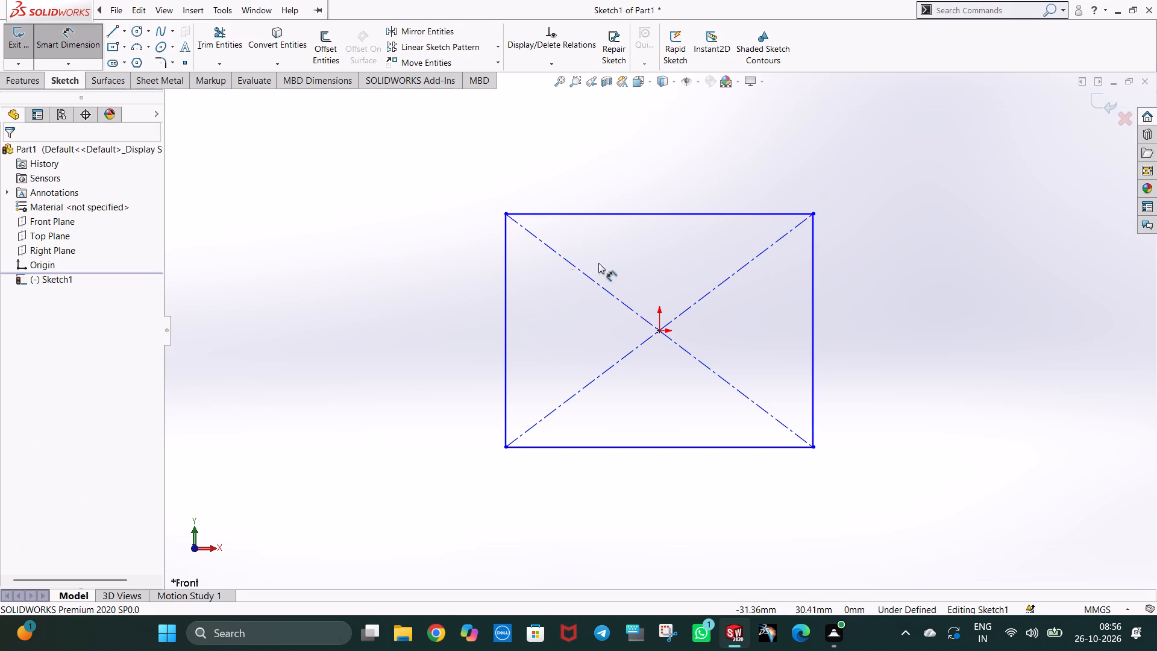
{"action": "left_click", "coordinate": [638, 217]}
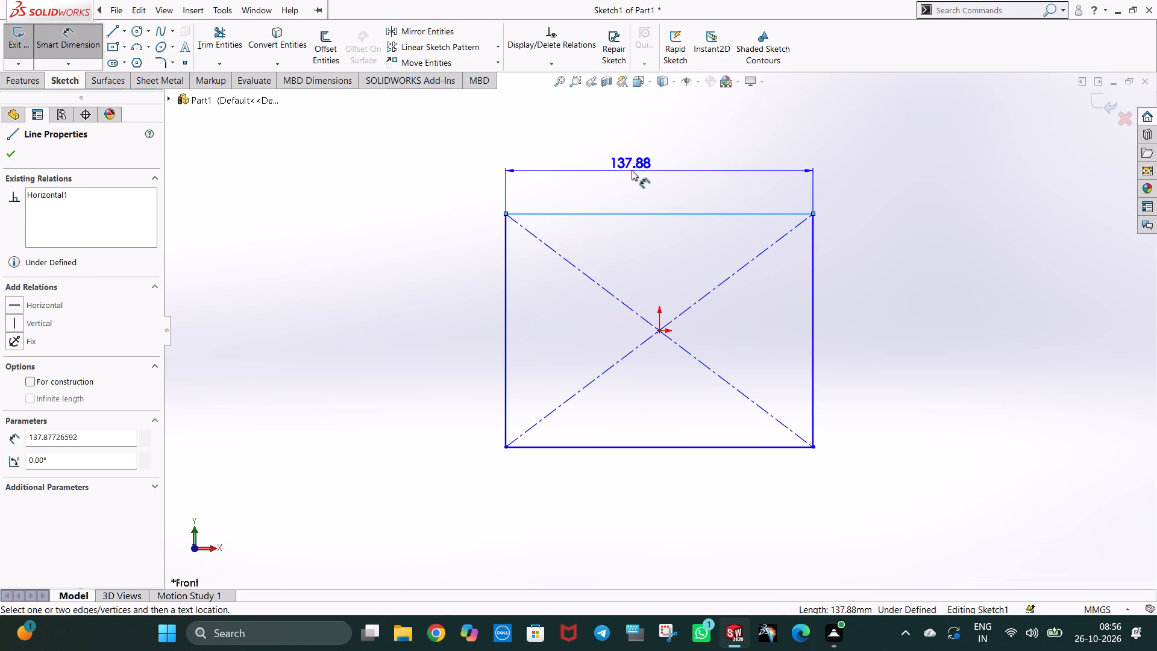
{"action": "left_click", "coordinate": [632, 170]}
{"action": "type", "text": "85"}
{"action": "key", "text": "Return"}
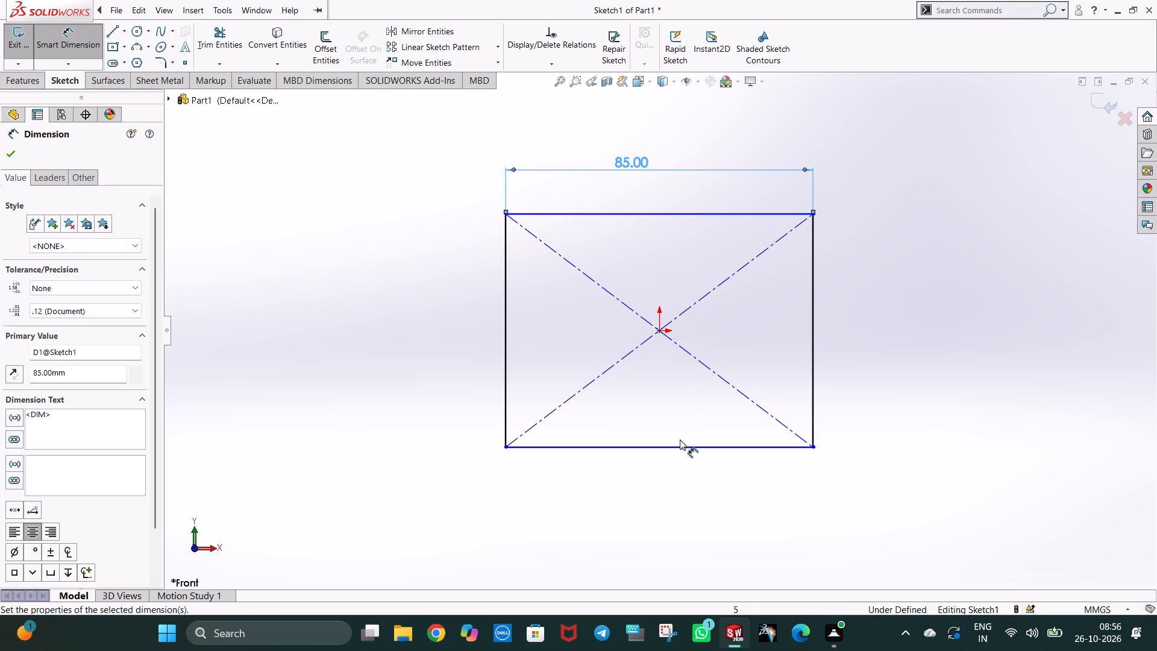
{"action": "left_click", "coordinate": [505, 355]}
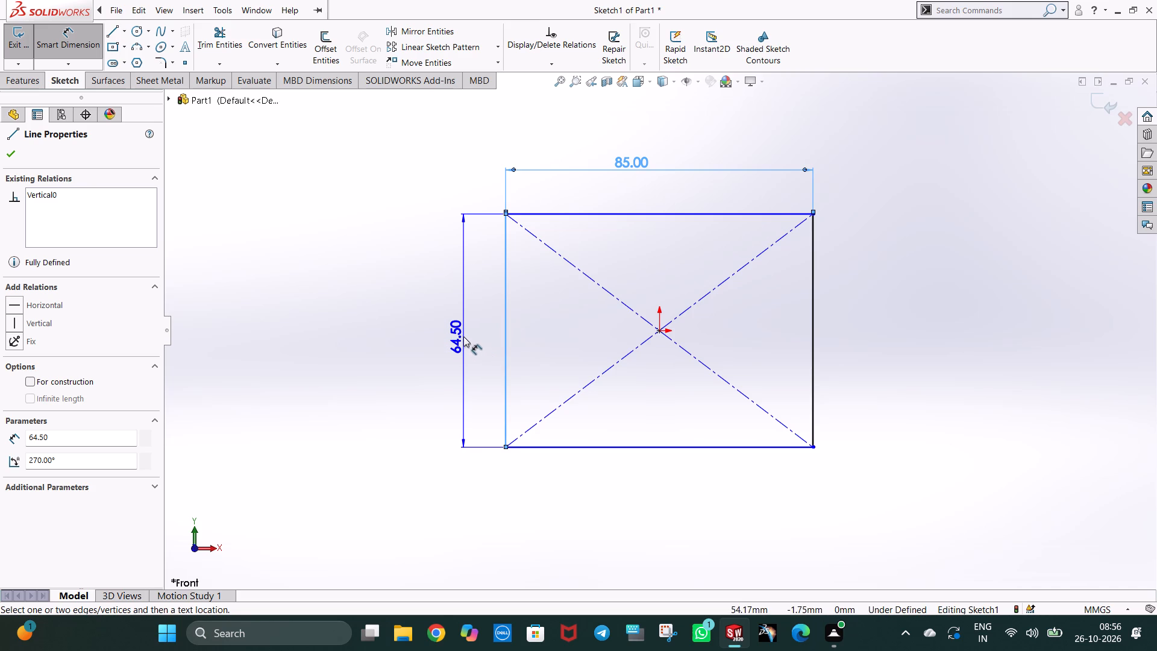
{"action": "left_click", "coordinate": [463, 336]}
{"action": "type", "text": "58"}
{"action": "key", "text": "Return"}
{"action": "left_click", "coordinate": [350, 324]}
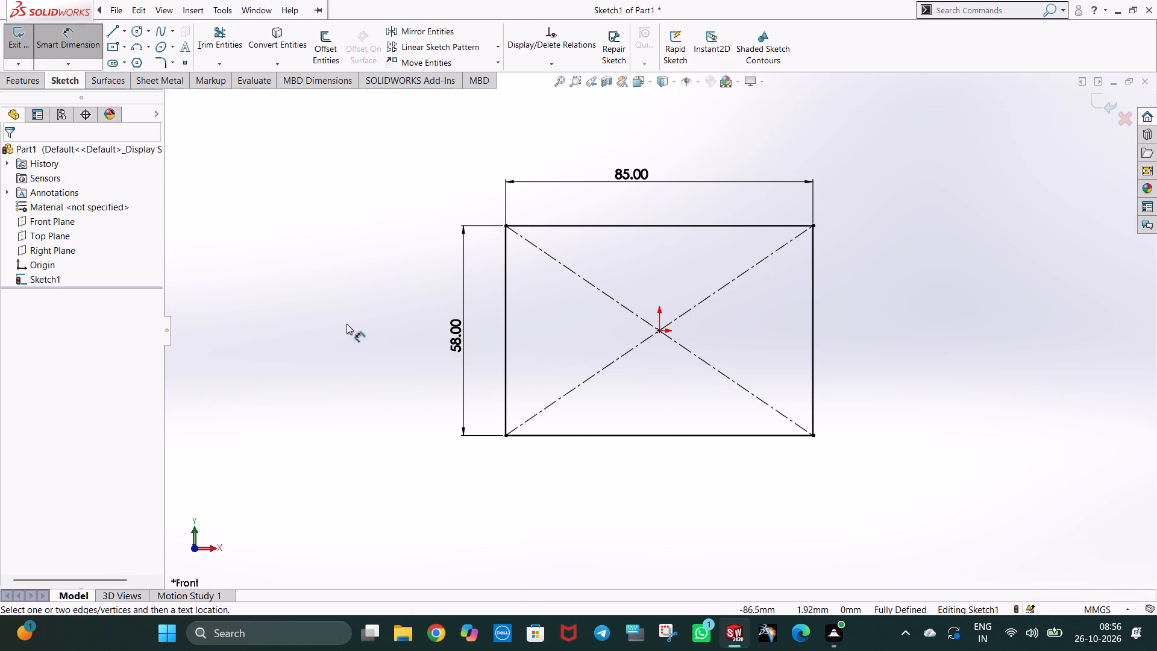
Draw a 25 mm vertical centerline up the rectangle's right edge from its bottom-right corner.
{"action": "left_click", "coordinate": [126, 28]}
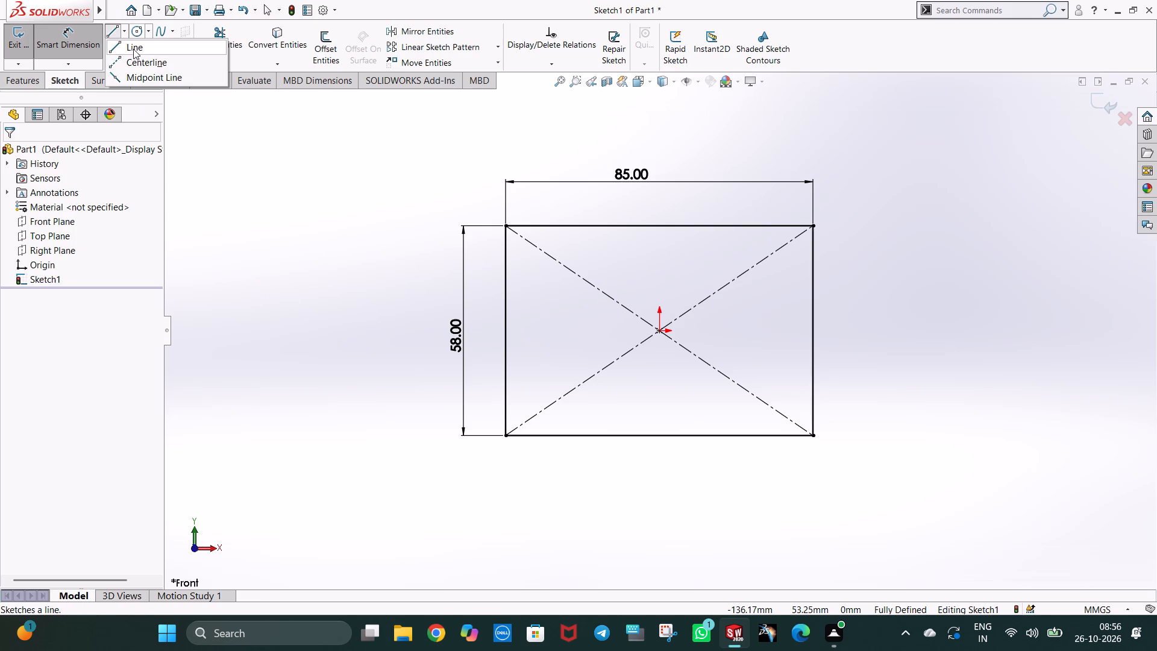
{"action": "left_click", "coordinate": [134, 61]}
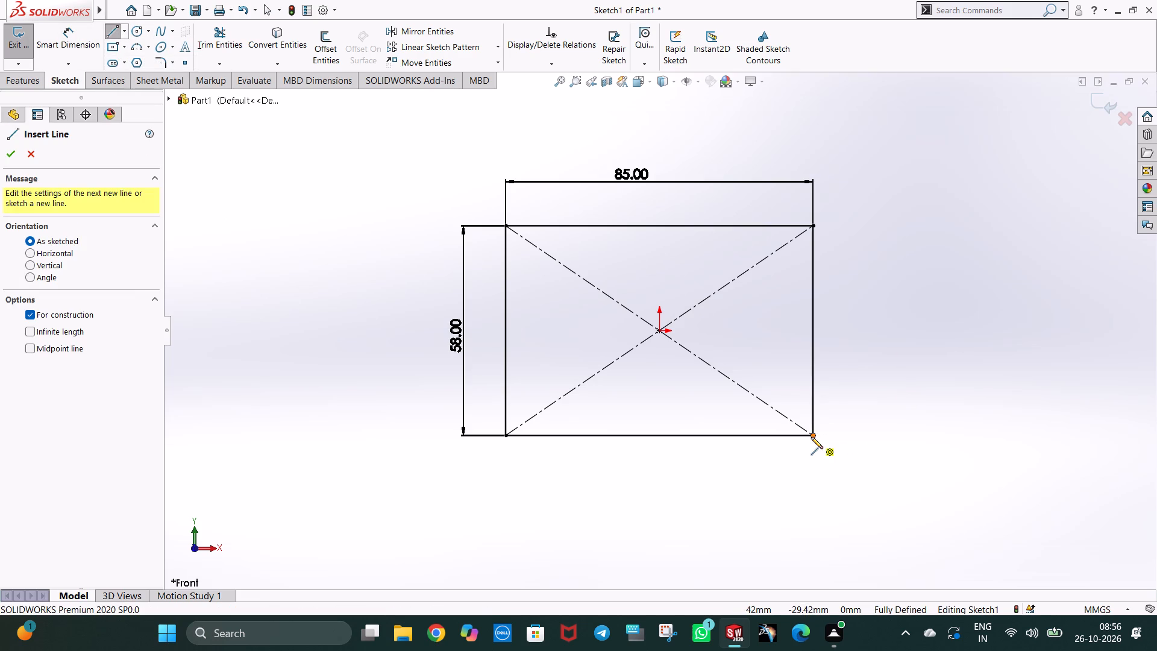
{"action": "left_click", "coordinate": [814, 436]}
{"action": "left_click", "coordinate": [812, 349]}
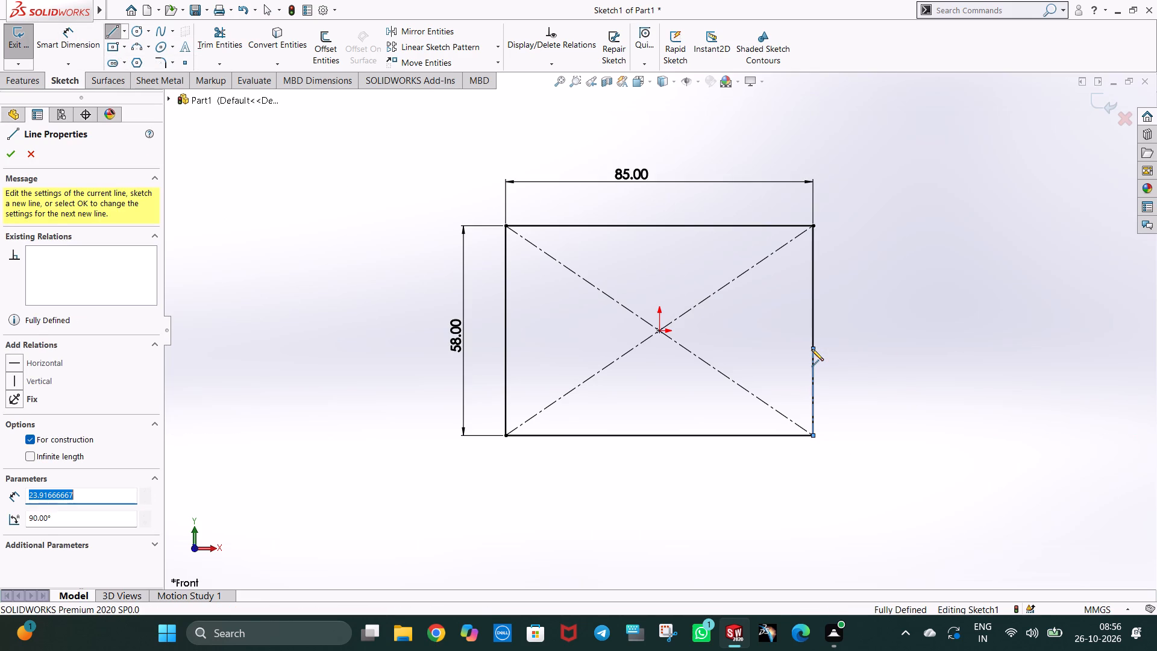
{"action": "type", "text": "25"}
{"action": "key", "text": "Return"}
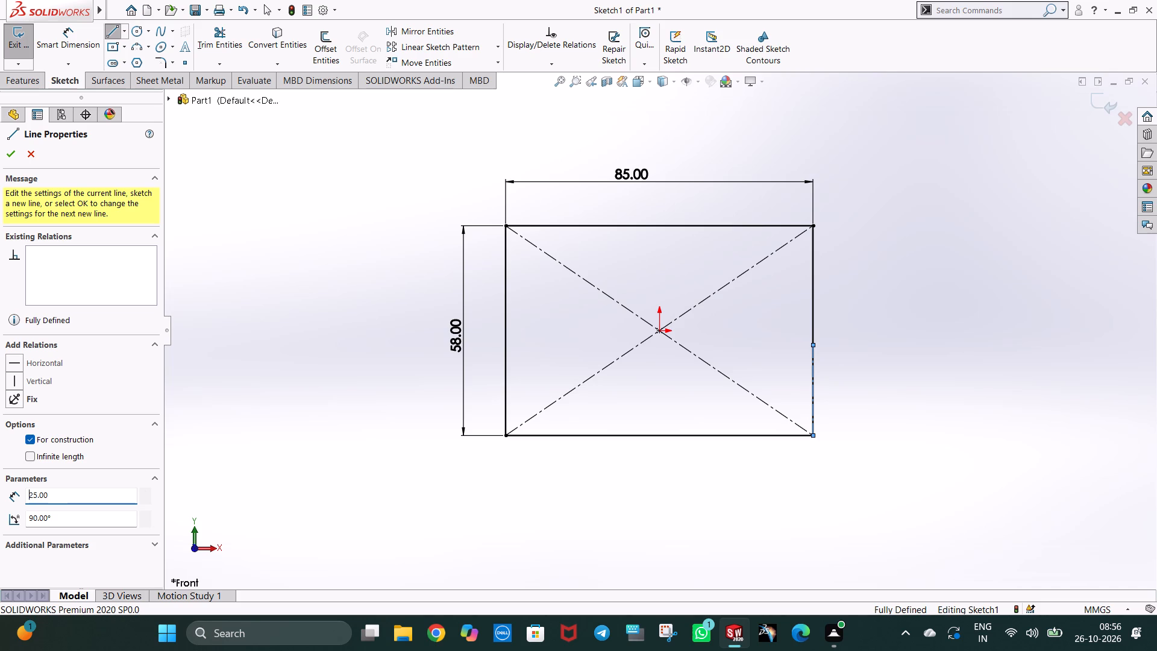
{"action": "key", "text": "Escape"}
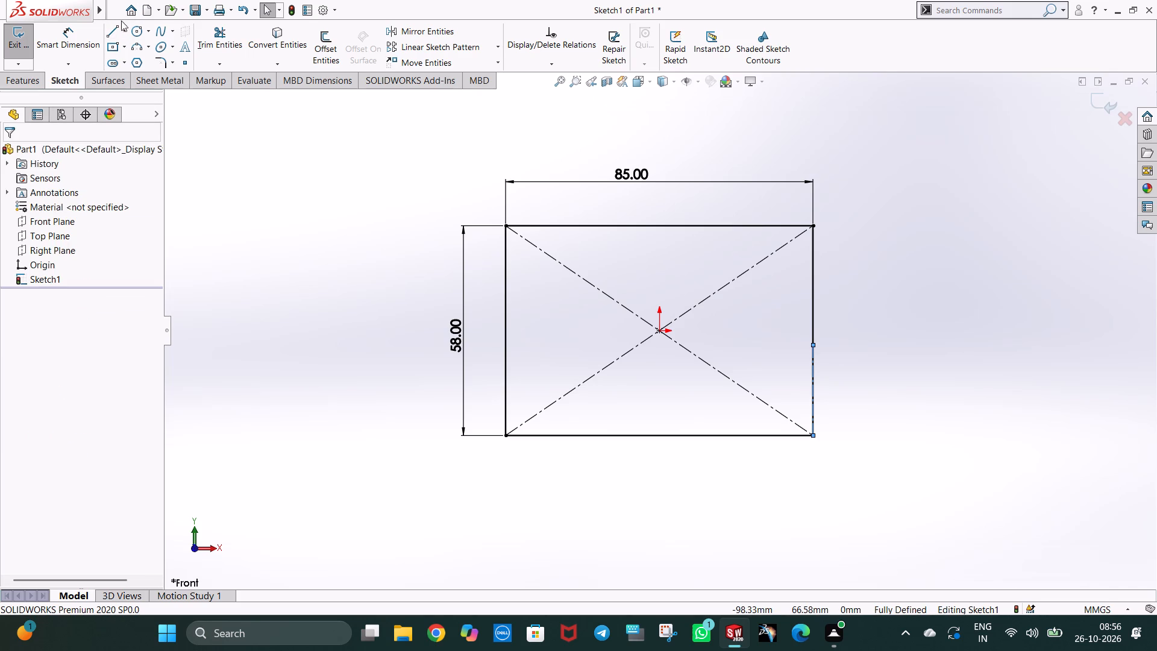
Draw a horizontal line across the rectangle from the centerline's upper end to the left edge.
{"action": "left_click", "coordinate": [116, 28]}
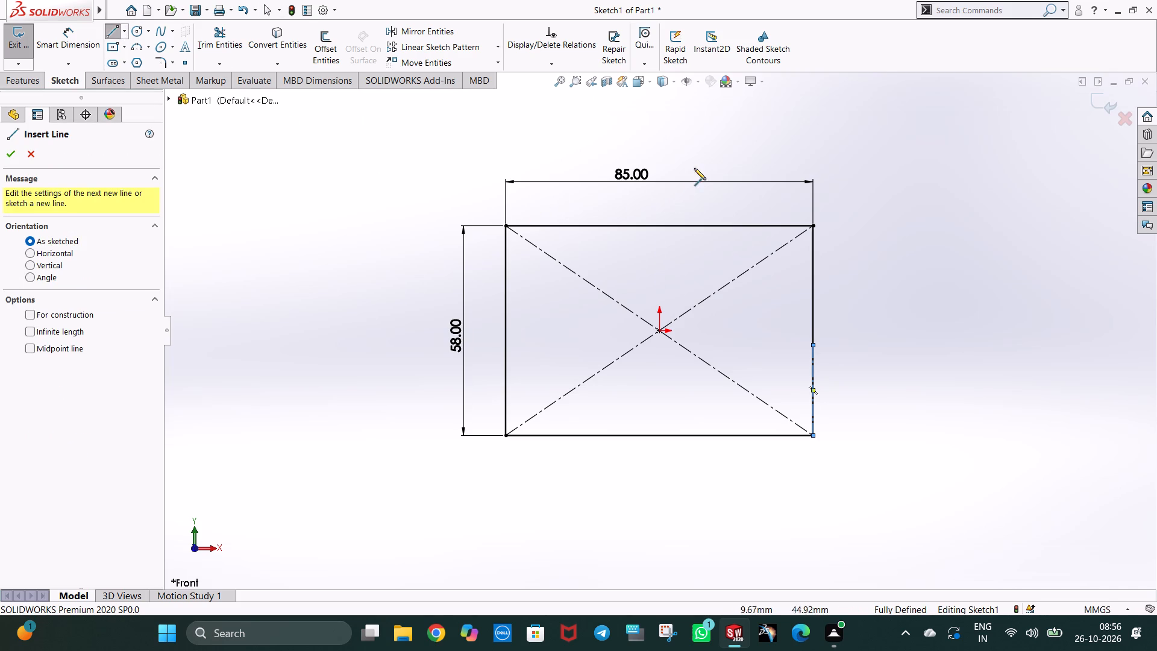
{"action": "left_click", "coordinate": [813, 345]}
{"action": "left_click", "coordinate": [504, 344]}
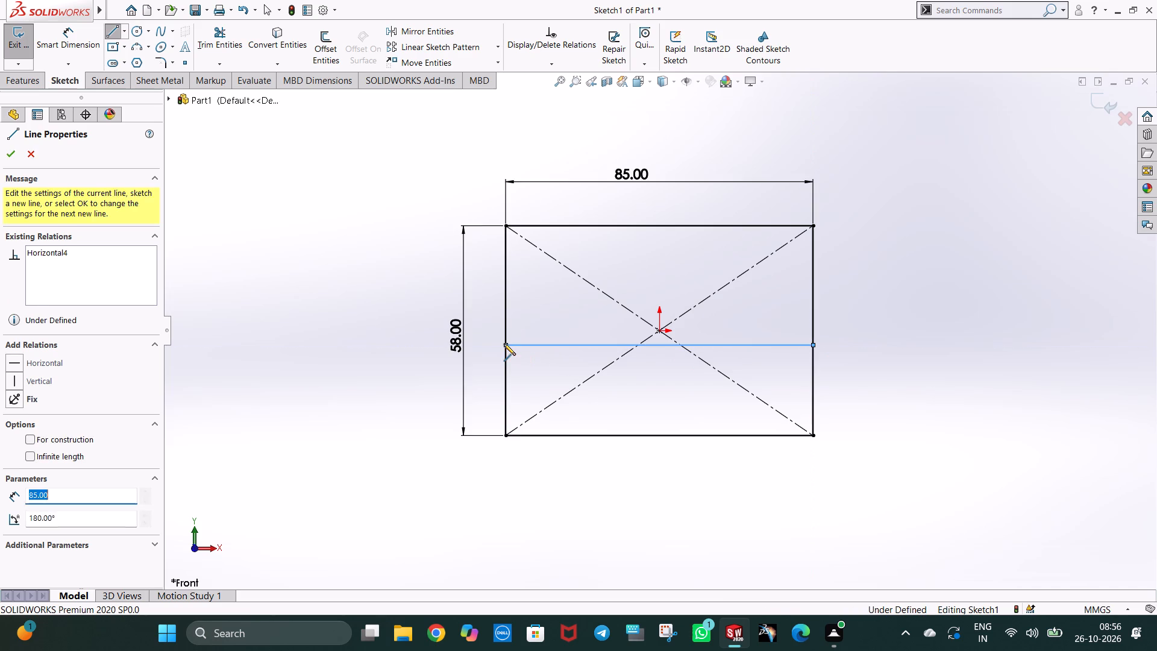
{"action": "key", "text": "Escape"}
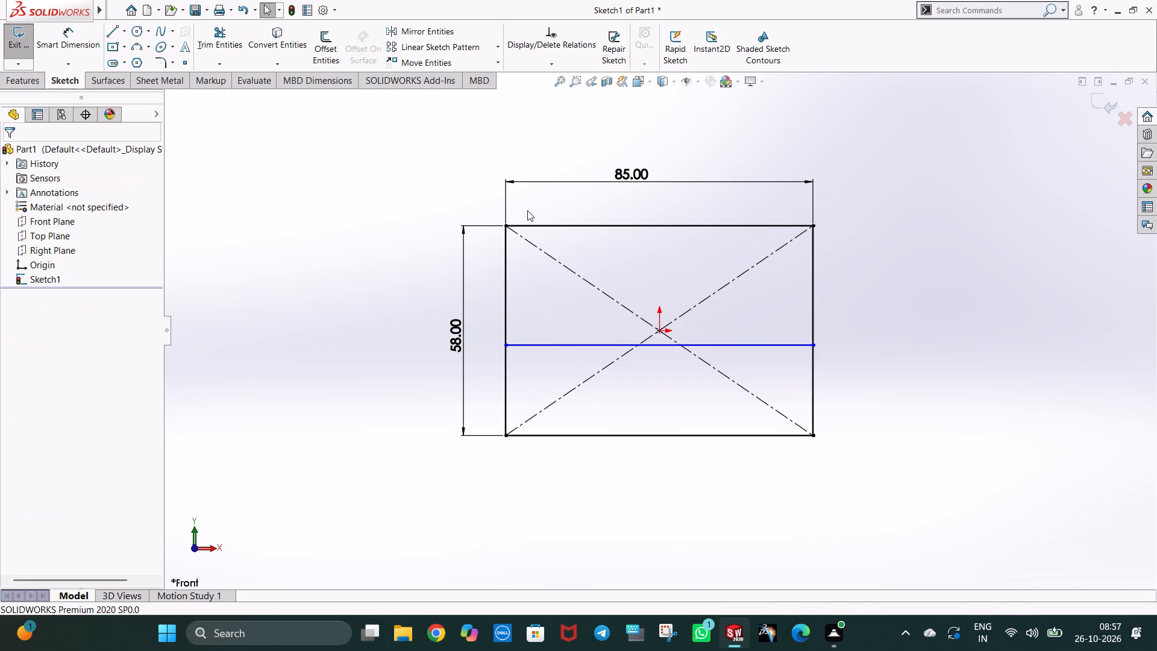
Sketch a notch outline from the bottom edge's midpoint with lines 20 mm right, 10 mm up, 40 mm left and back down to the edge.
{"action": "left_click", "coordinate": [127, 30]}
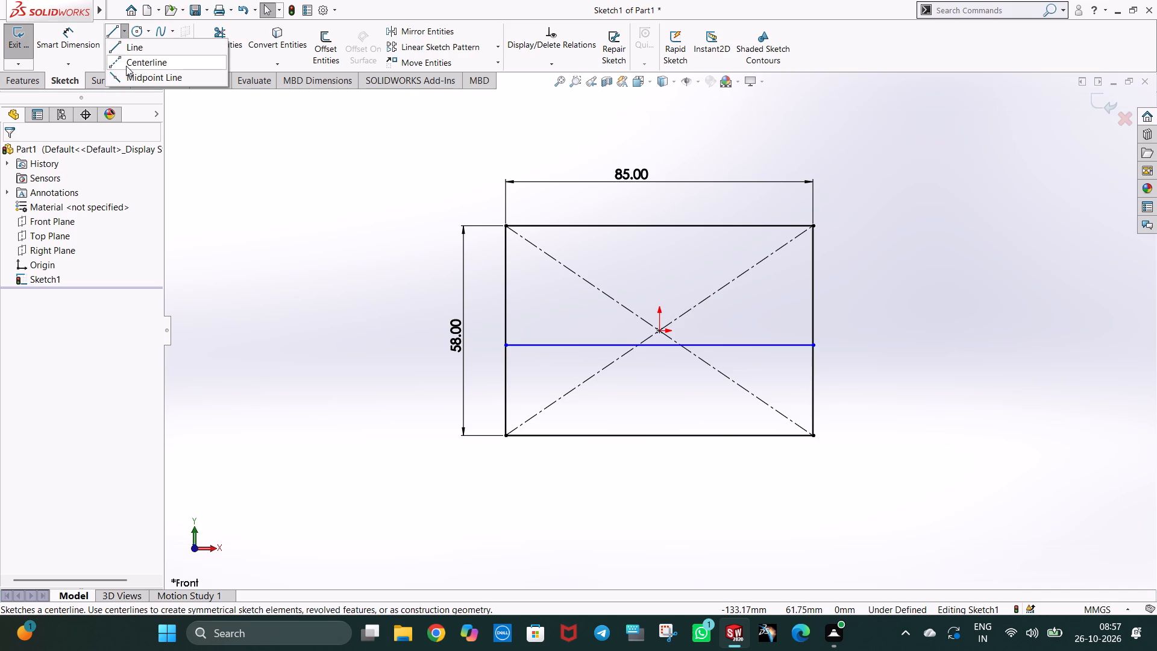
{"action": "left_click", "coordinate": [122, 48]}
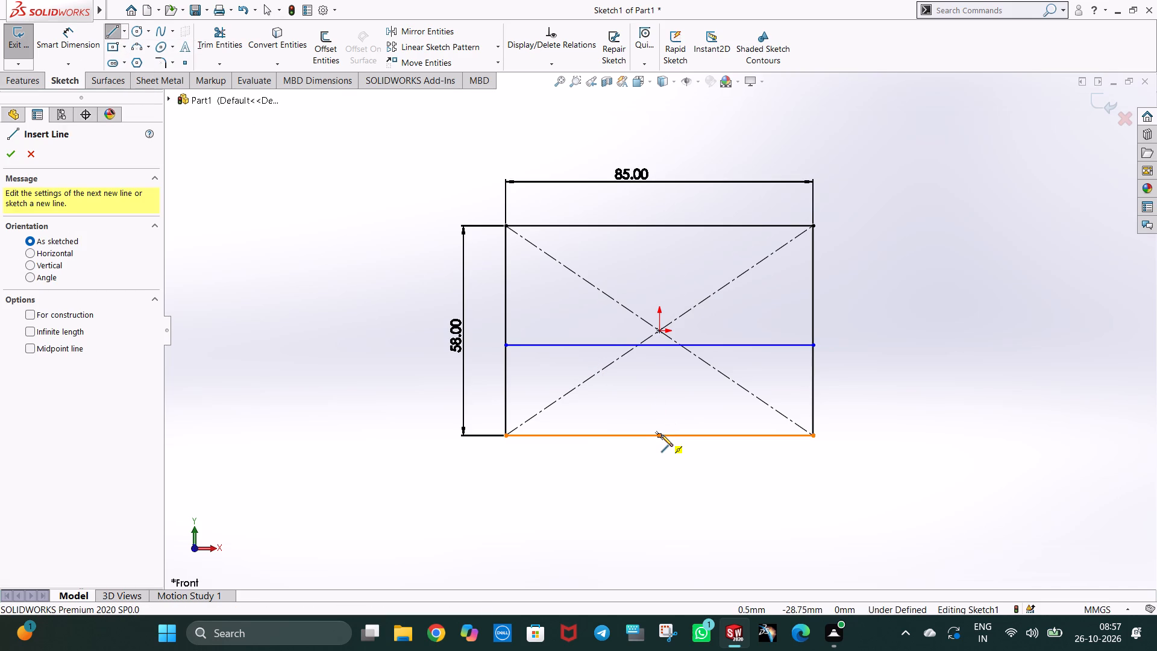
{"action": "left_click", "coordinate": [659, 435]}
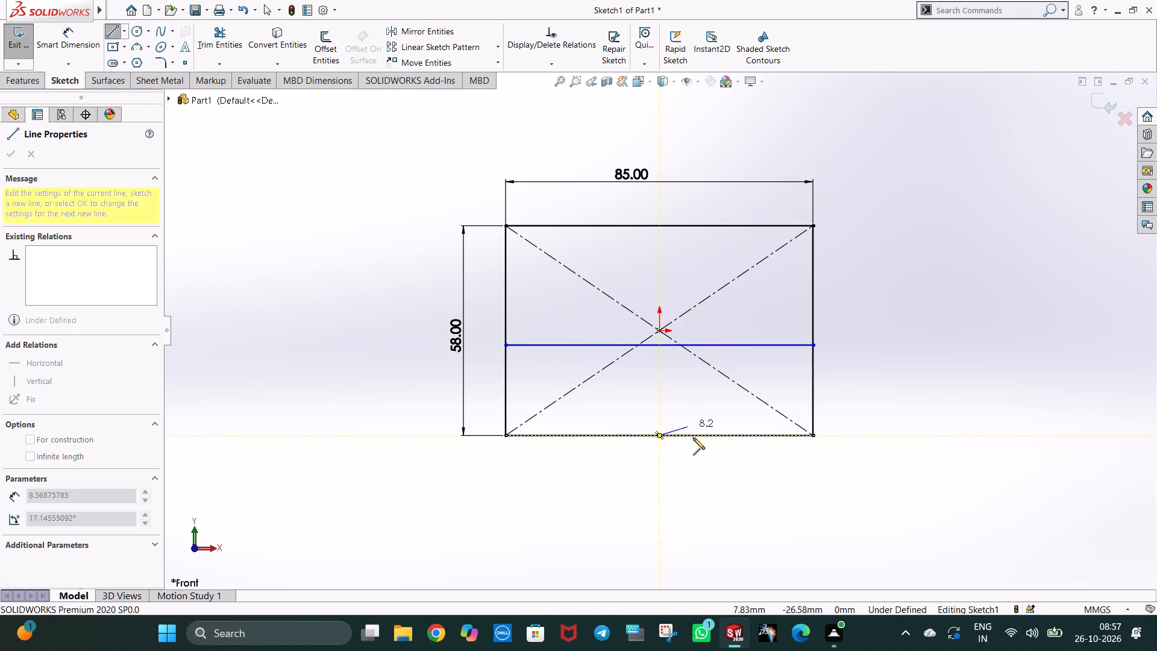
{"action": "left_click", "coordinate": [730, 436]}
{"action": "type", "text": "20"}
{"action": "key", "text": "Return"}
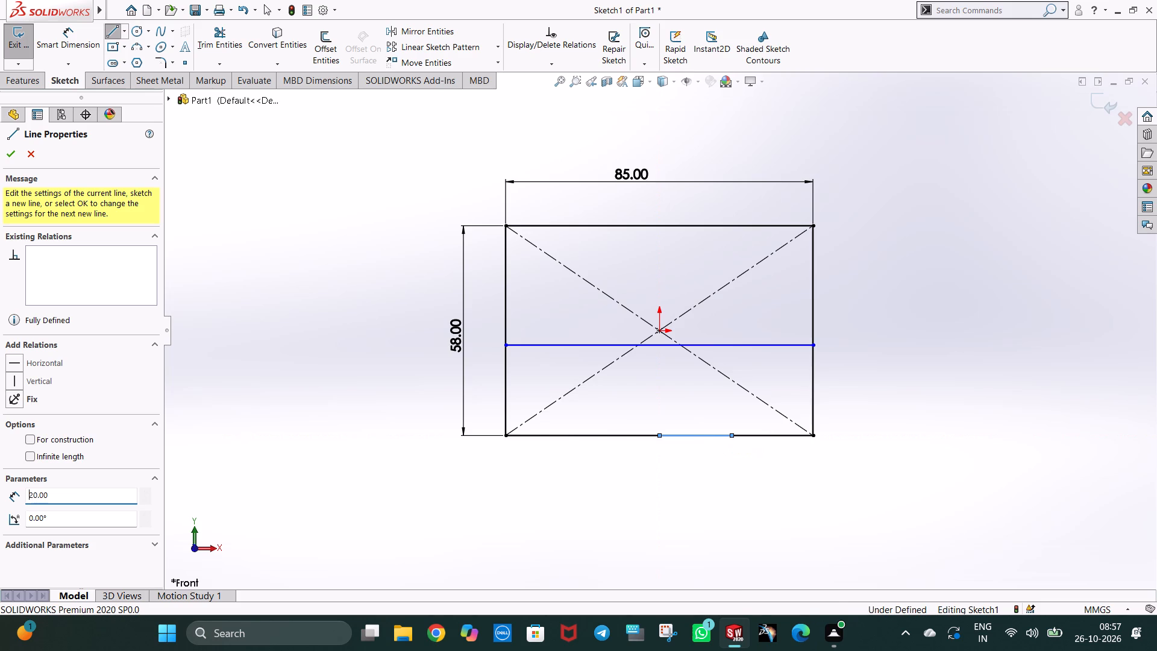
{"action": "left_click", "coordinate": [730, 396]}
{"action": "type", "text": "10"}
{"action": "key", "text": "Return"}
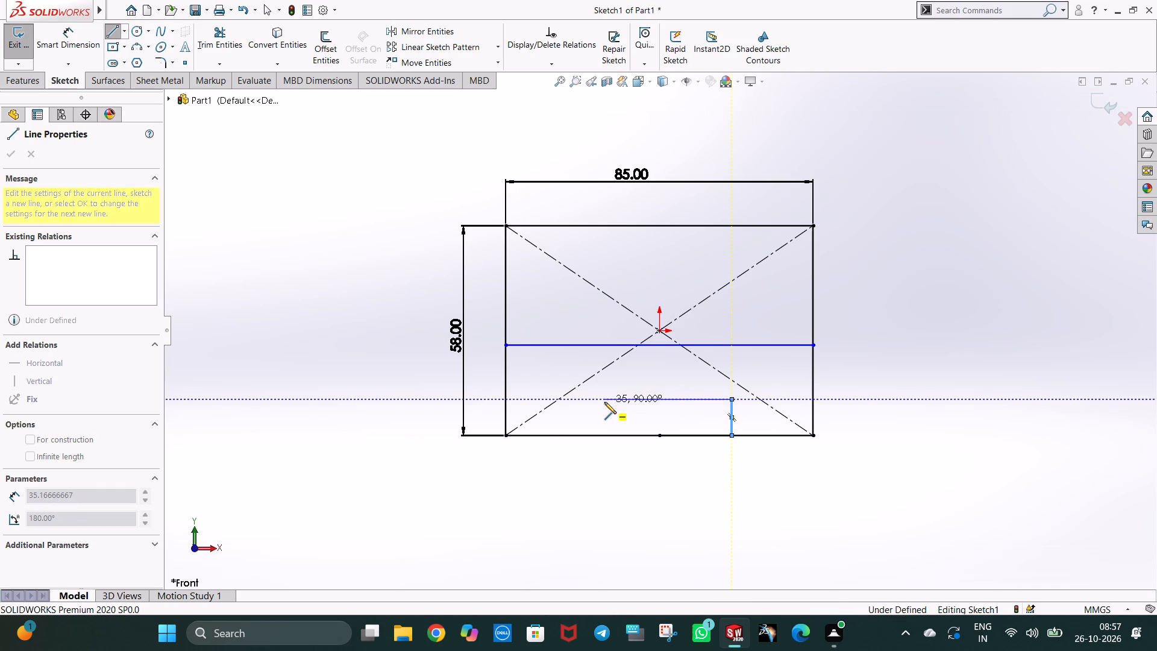
{"action": "left_click", "coordinate": [583, 400]}
{"action": "type", "text": "40"}
{"action": "key", "text": "Return"}
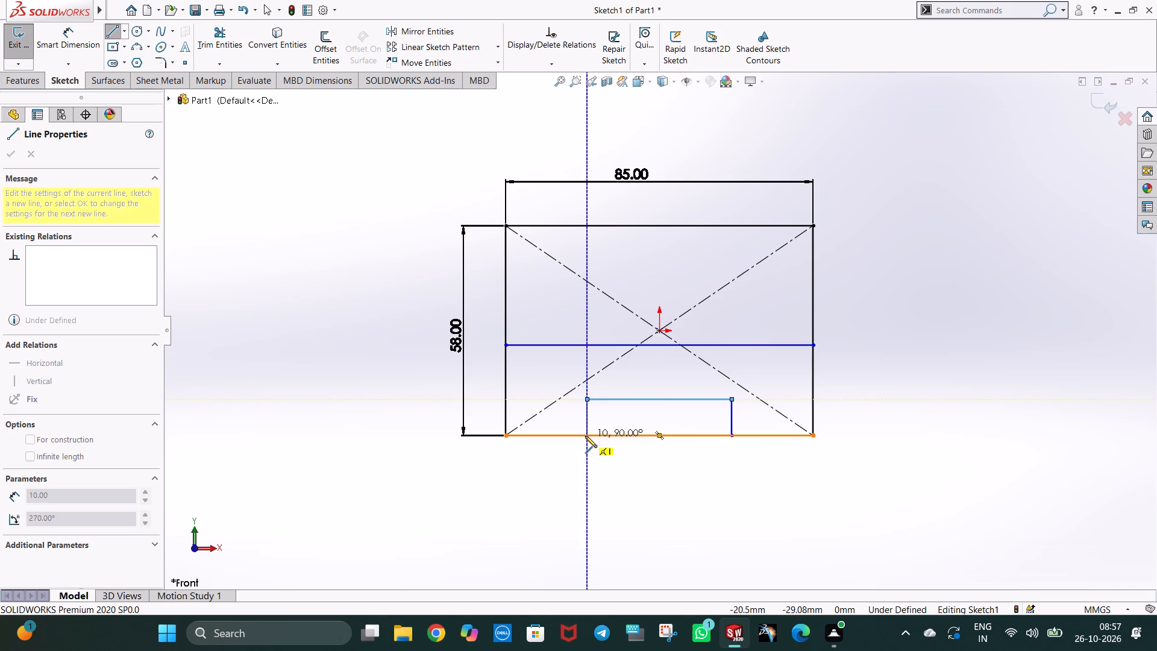
{"action": "left_click", "coordinate": [585, 436]}
{"action": "key", "text": "Escape"}
{"action": "key", "text": "Escape"}
Trim away the bottom-edge segments between the notch's two vertical sides.
{"action": "left_click", "coordinate": [209, 34]}
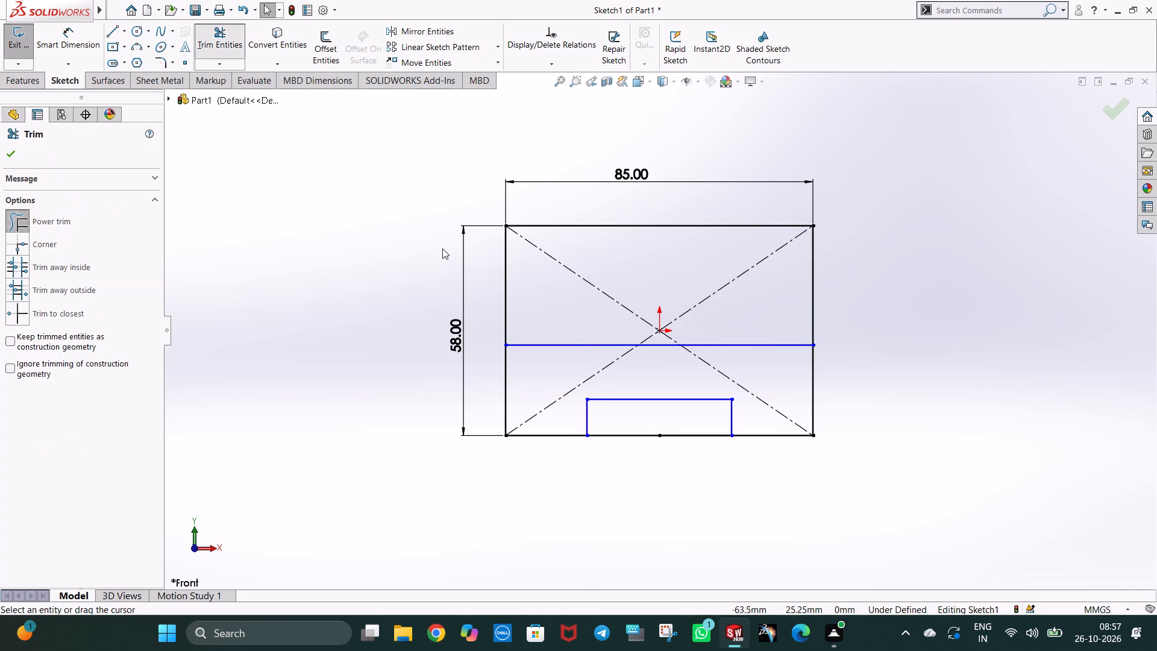
{"action": "left_click_drag", "start_coordinate": [664, 467], "coordinate": [689, 423]}
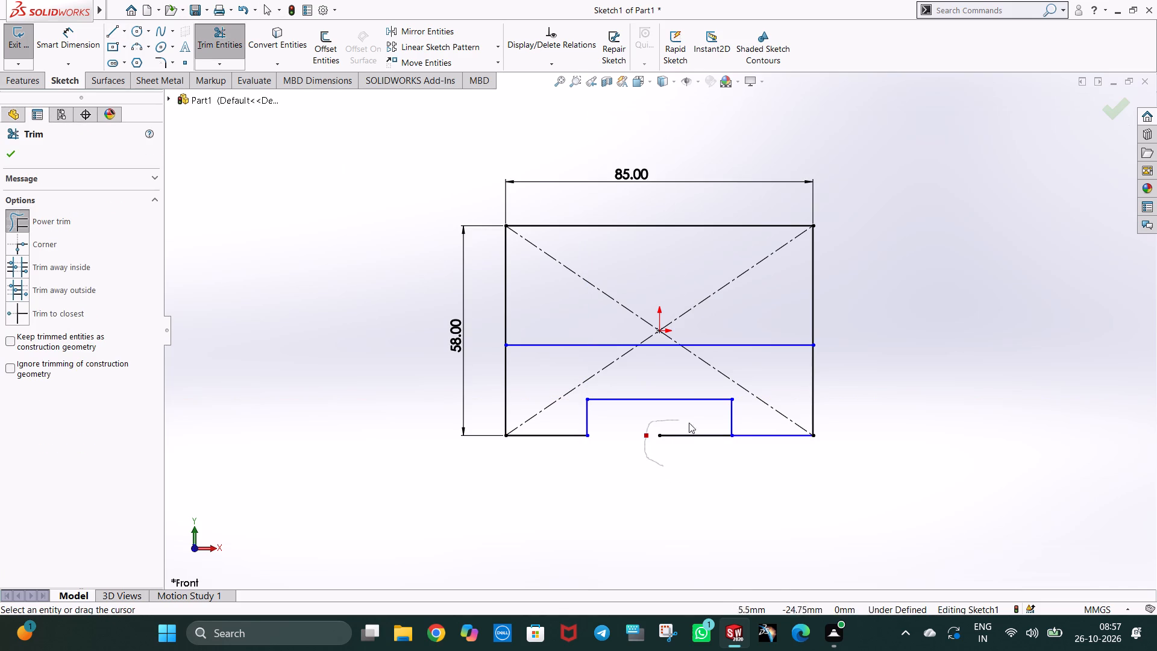
{"action": "left_click_drag", "start_coordinate": [689, 423], "coordinate": [704, 462]}
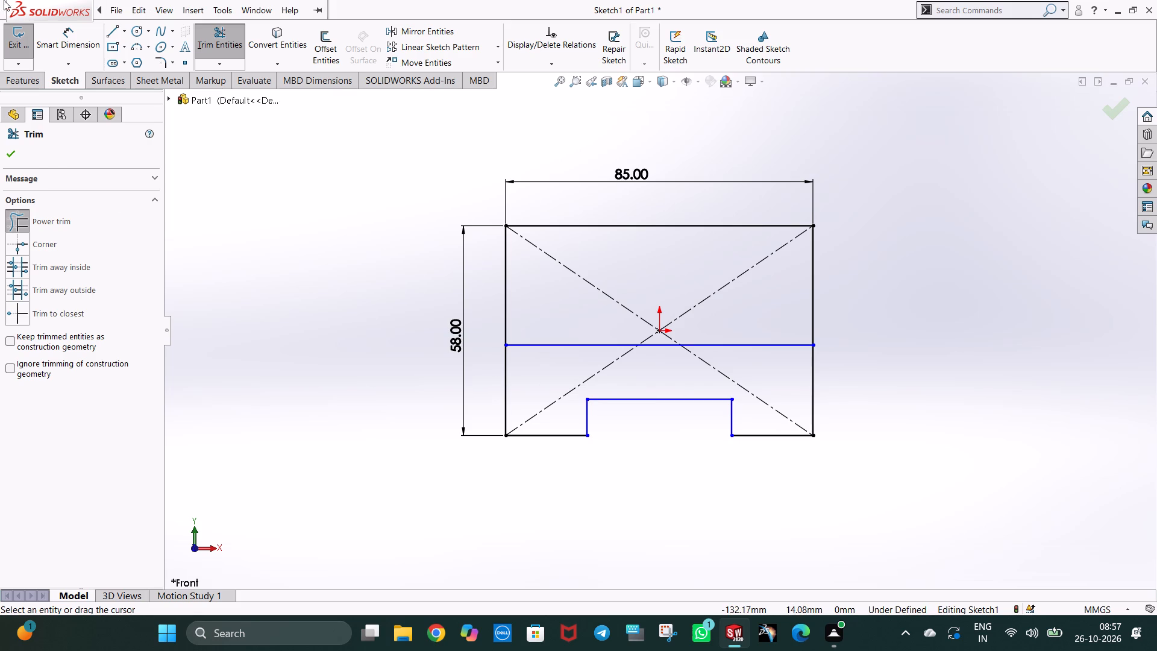
{"action": "key", "text": "Escape"}
Dimension the notch 40 mm wide and 10 mm high.
{"action": "left_click", "coordinate": [60, 40]}
{"action": "left_click", "coordinate": [679, 401]}
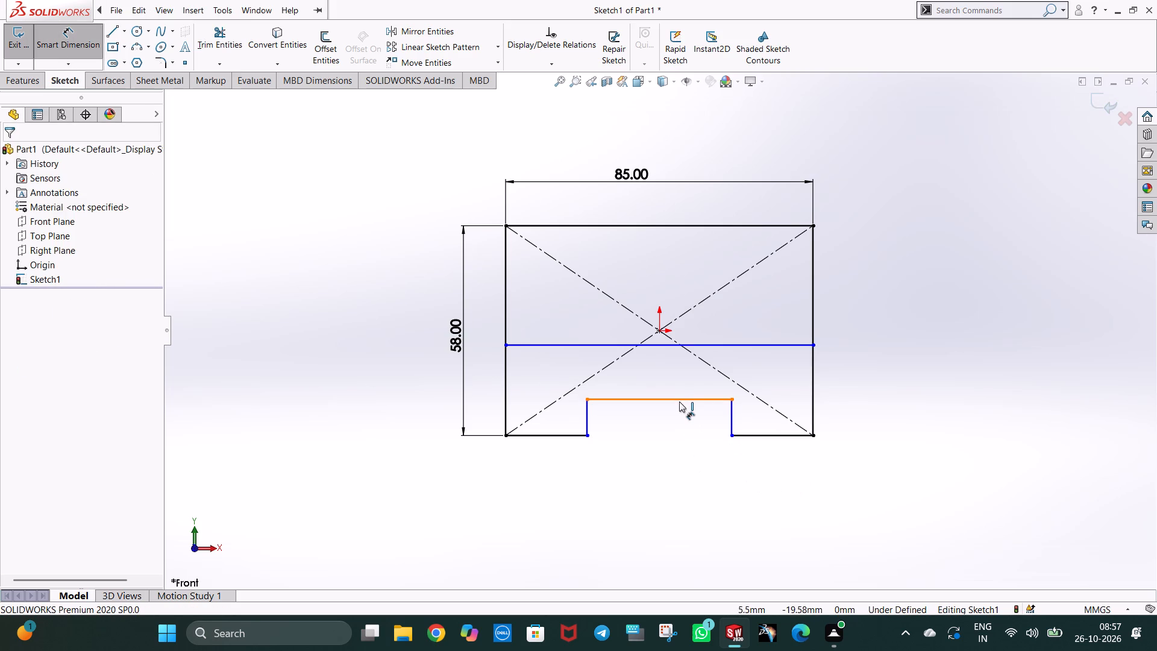
{"action": "left_click", "coordinate": [654, 469]}
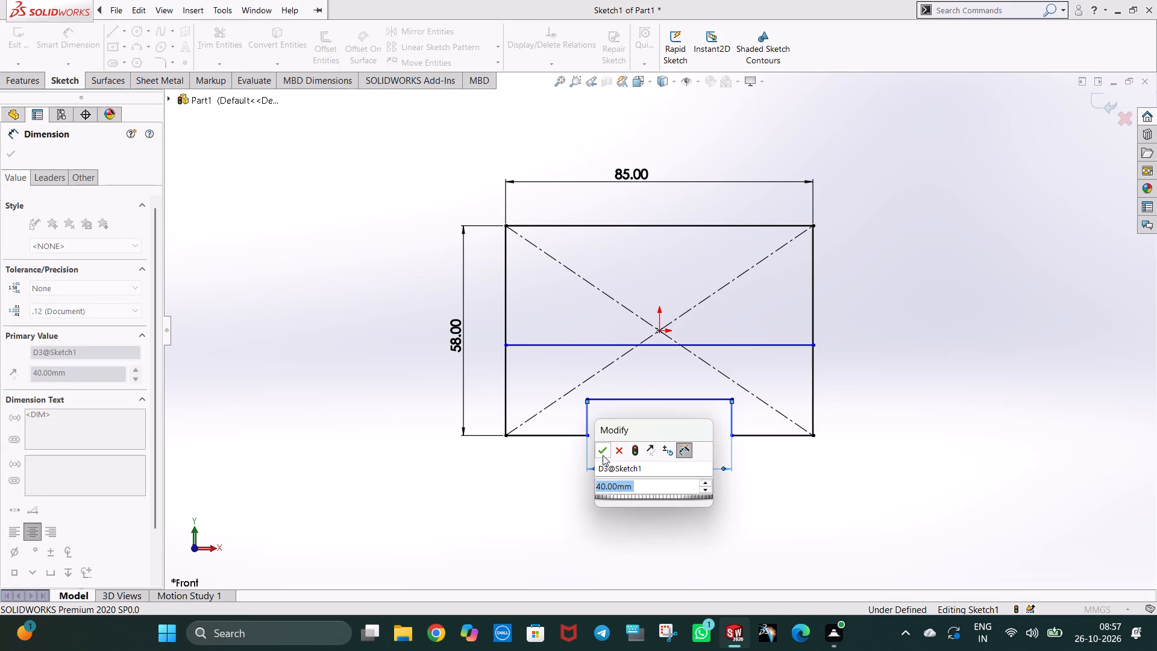
{"action": "left_click", "coordinate": [603, 454]}
{"action": "left_click", "coordinate": [843, 436]}
{"action": "left_click", "coordinate": [730, 416]}
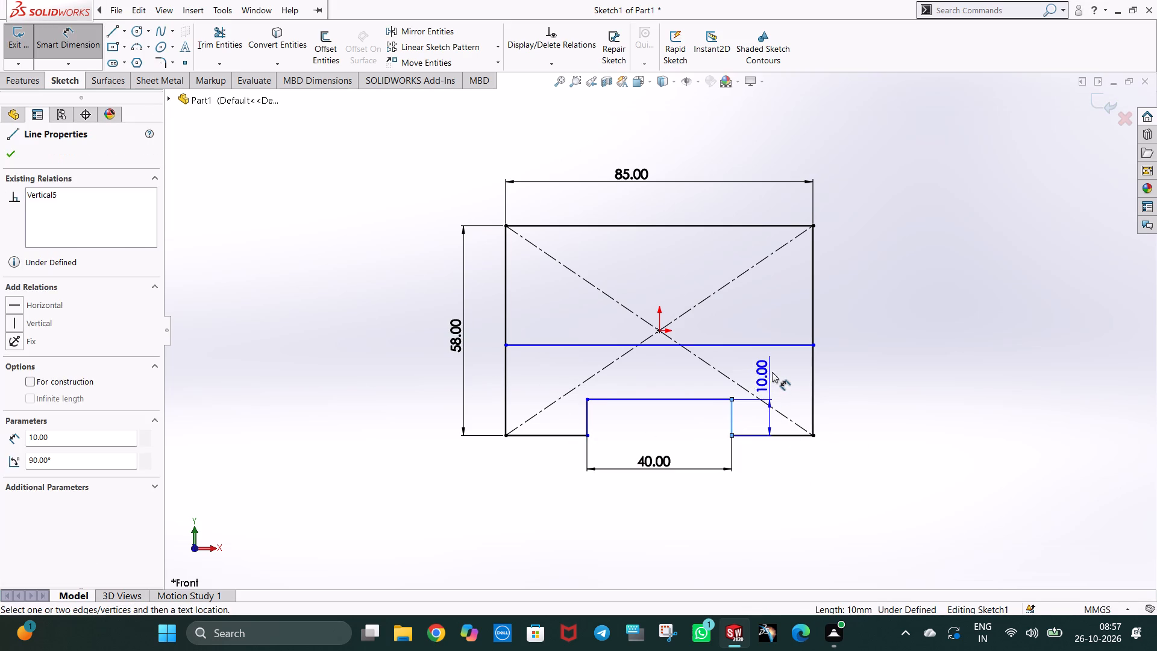
{"action": "left_click", "coordinate": [773, 371]}
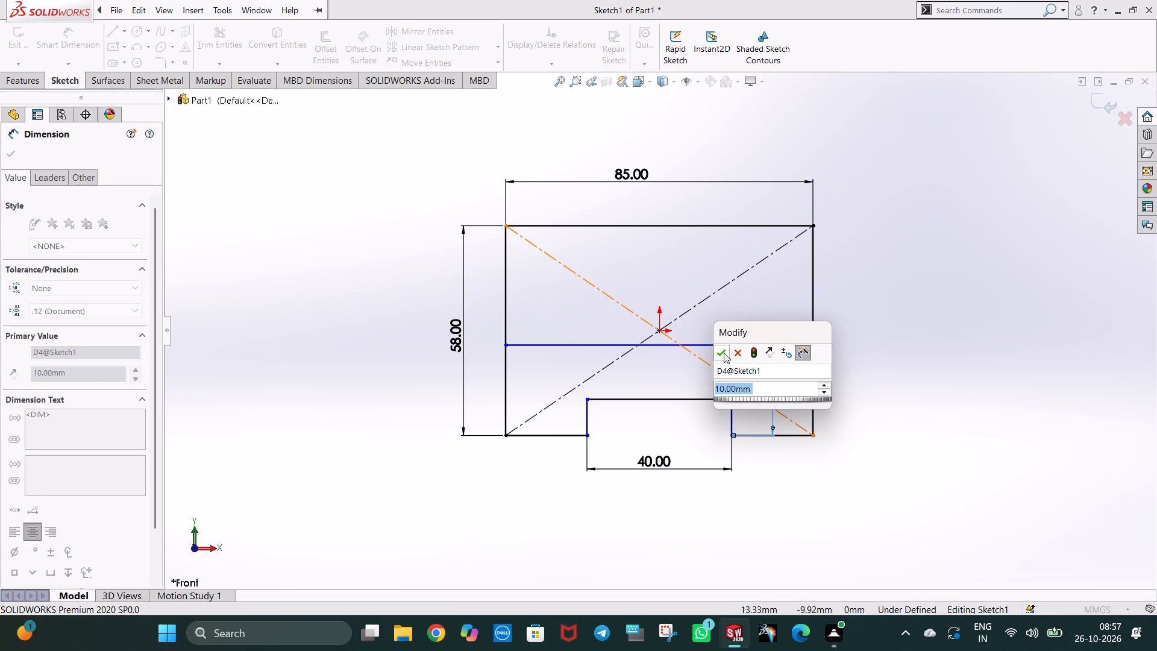
{"action": "left_click", "coordinate": [724, 353]}
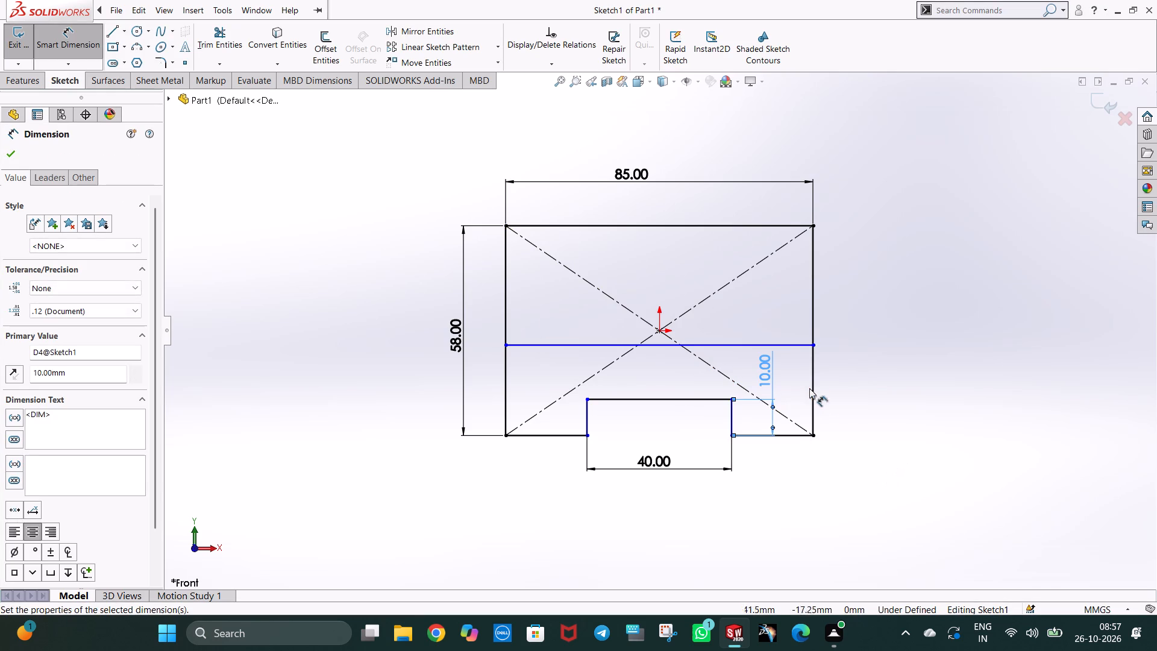
Dimension the full-width horizontal line 25 mm above the rectangle's bottom edge.
{"action": "left_click", "coordinate": [814, 381]}
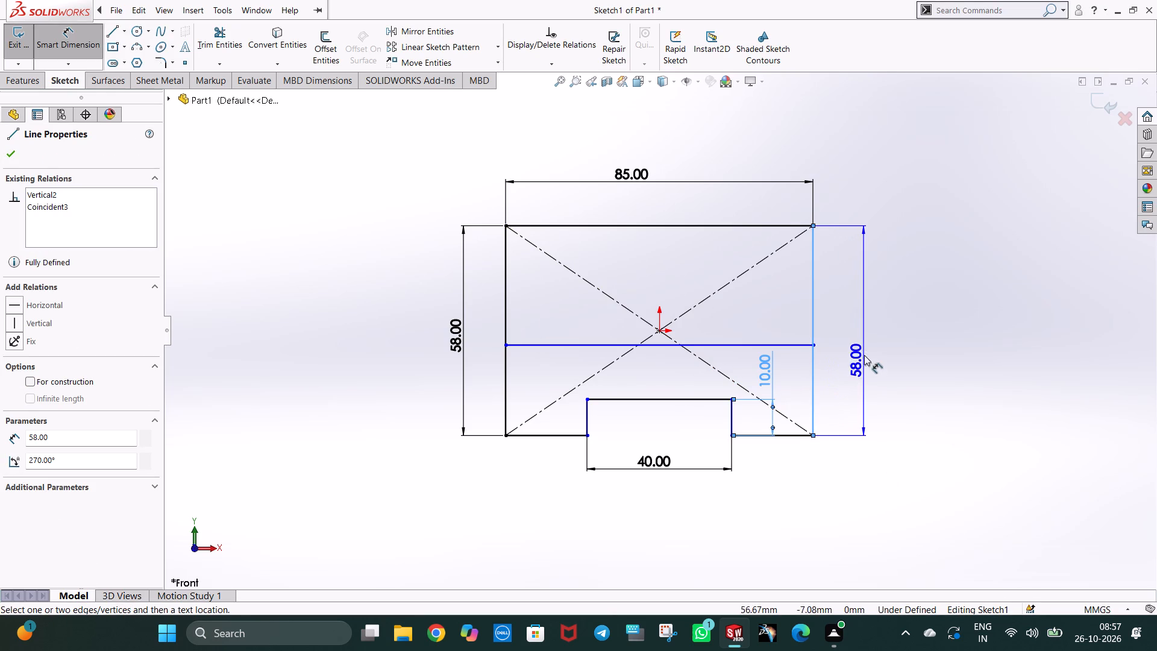
{"action": "key", "text": "Escape"}
{"action": "left_click", "coordinate": [802, 345]}
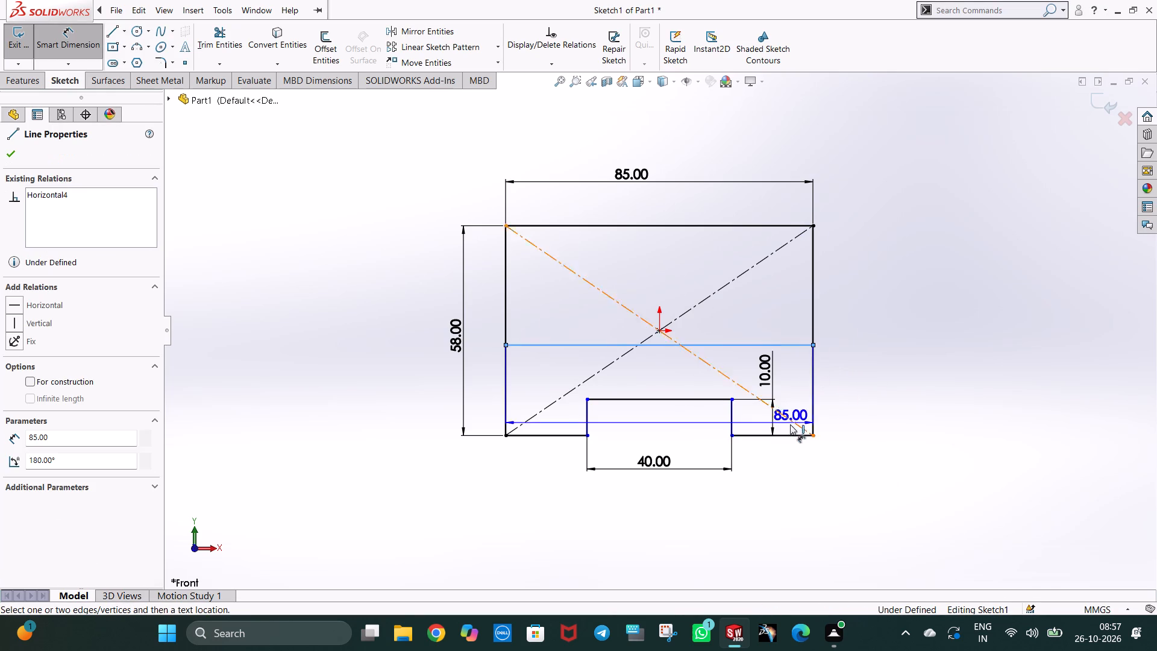
{"action": "left_click", "coordinate": [787, 436]}
{"action": "left_click", "coordinate": [838, 382]}
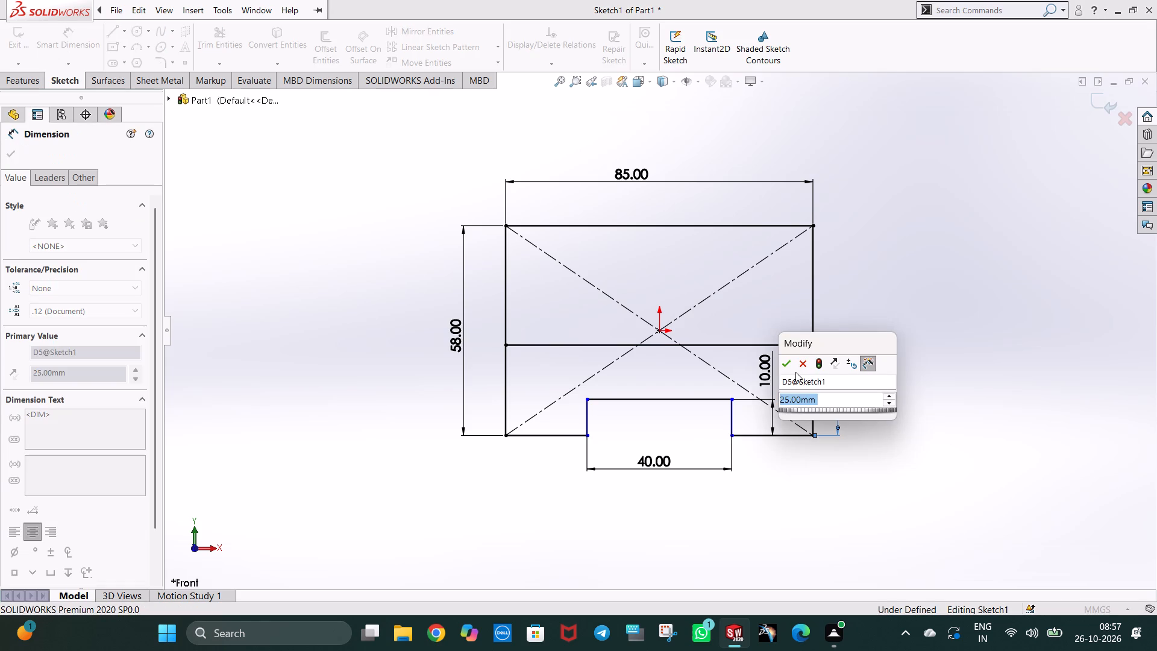
{"action": "left_click", "coordinate": [785, 363]}
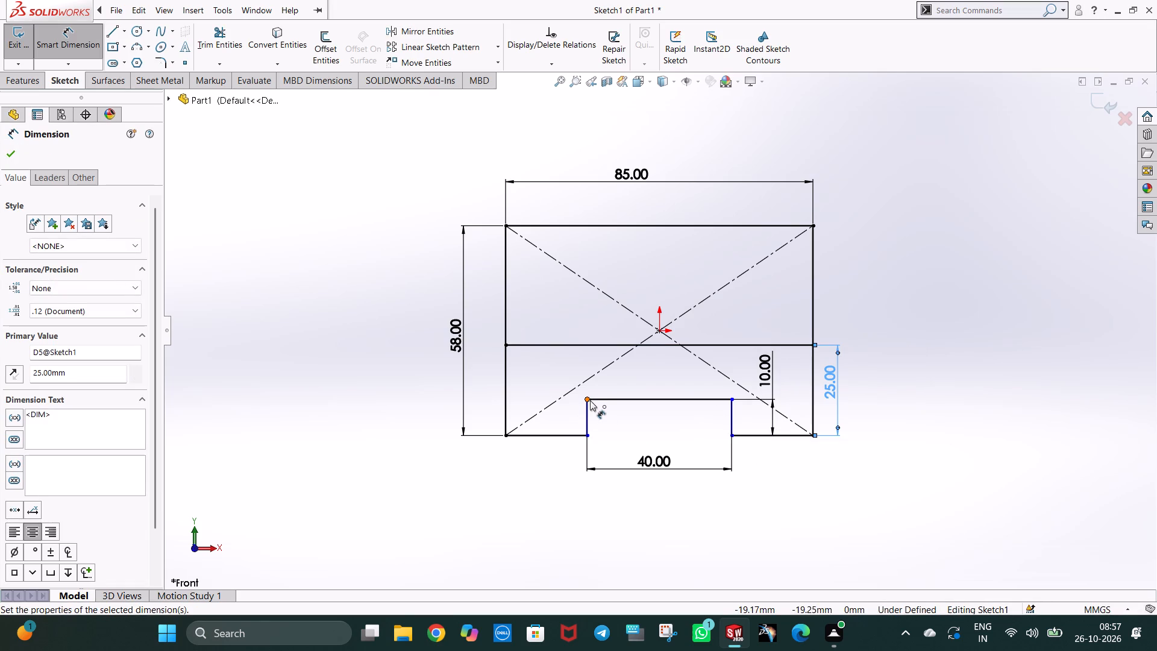
Dimension the notch's upper-left corner 20 mm horizontally from the origin and place the dimension text between its extension lines.
{"action": "left_click", "coordinate": [590, 400]}
{"action": "left_click", "coordinate": [660, 333]}
{"action": "left_click", "coordinate": [595, 328]}
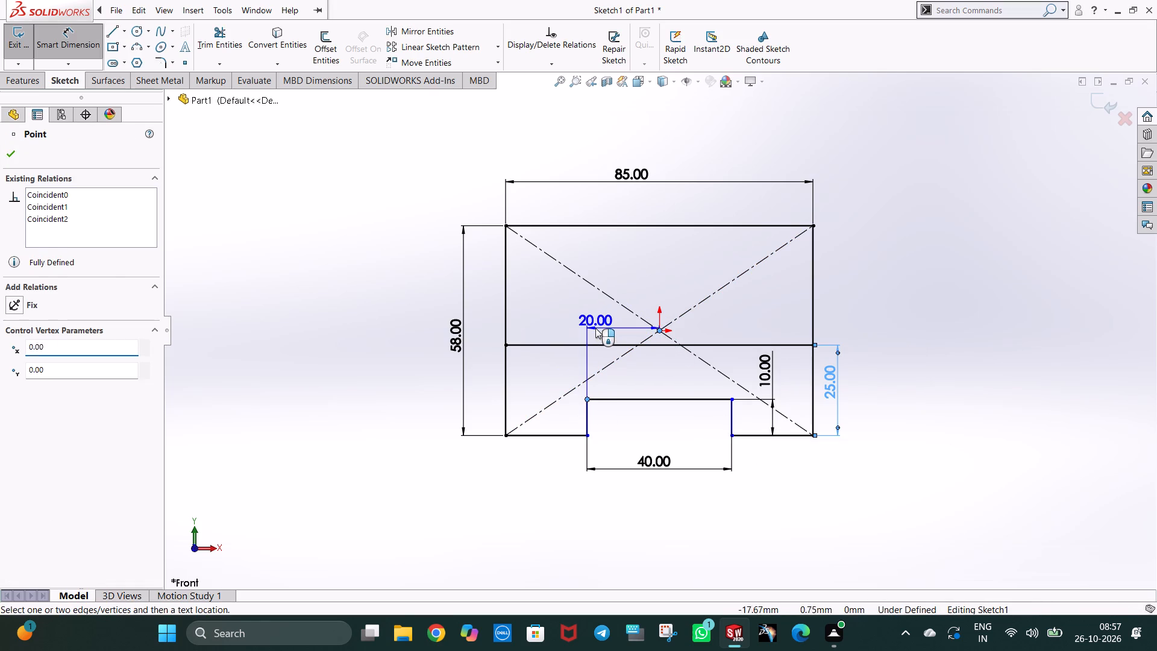
{"action": "left_click", "coordinate": [542, 309]}
{"action": "left_click", "coordinate": [870, 297]}
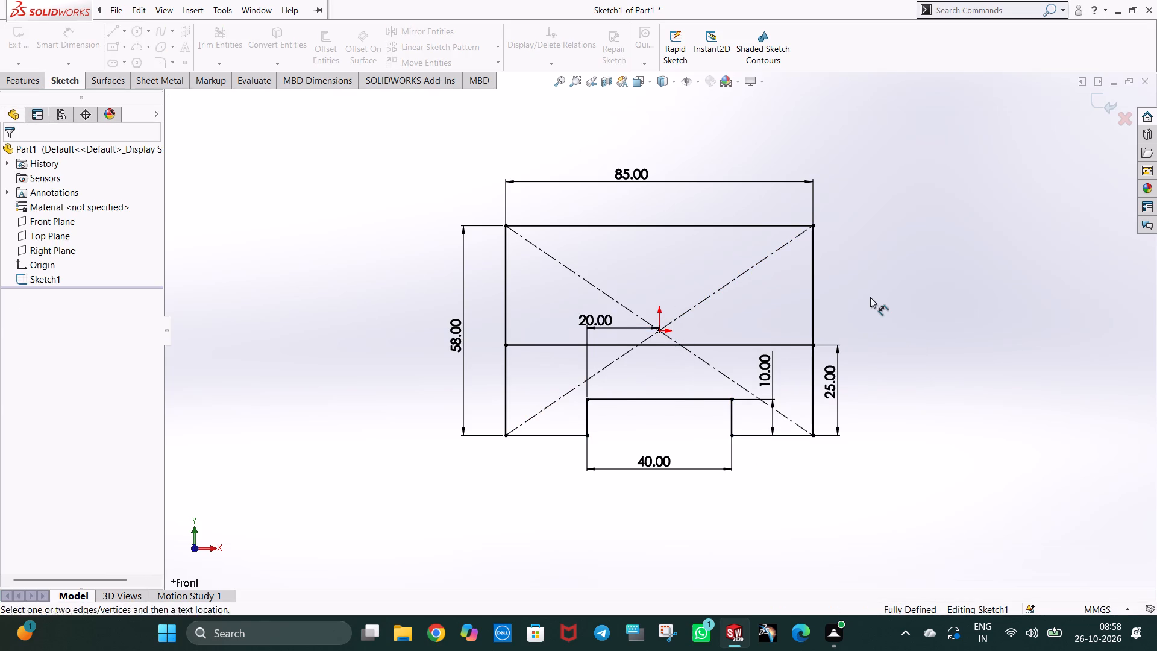
{"action": "key", "text": "Escape"}
{"action": "left_click_drag", "start_coordinate": [597, 325], "coordinate": [628, 323]}
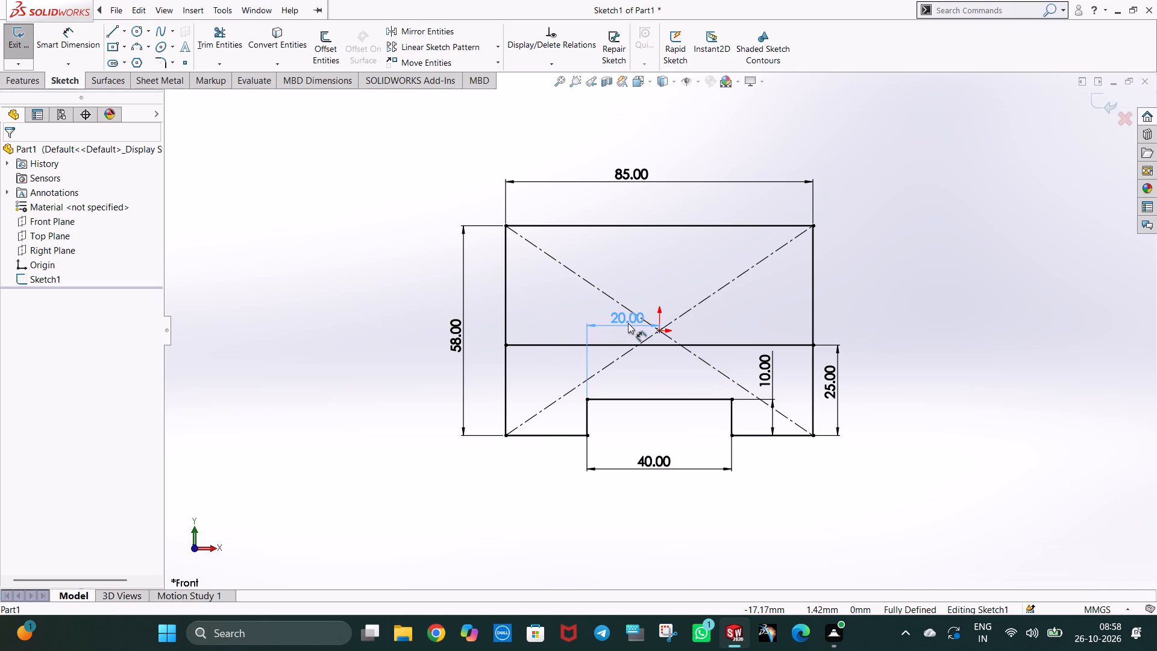
{"action": "left_click_drag", "start_coordinate": [628, 323], "coordinate": [625, 323]}
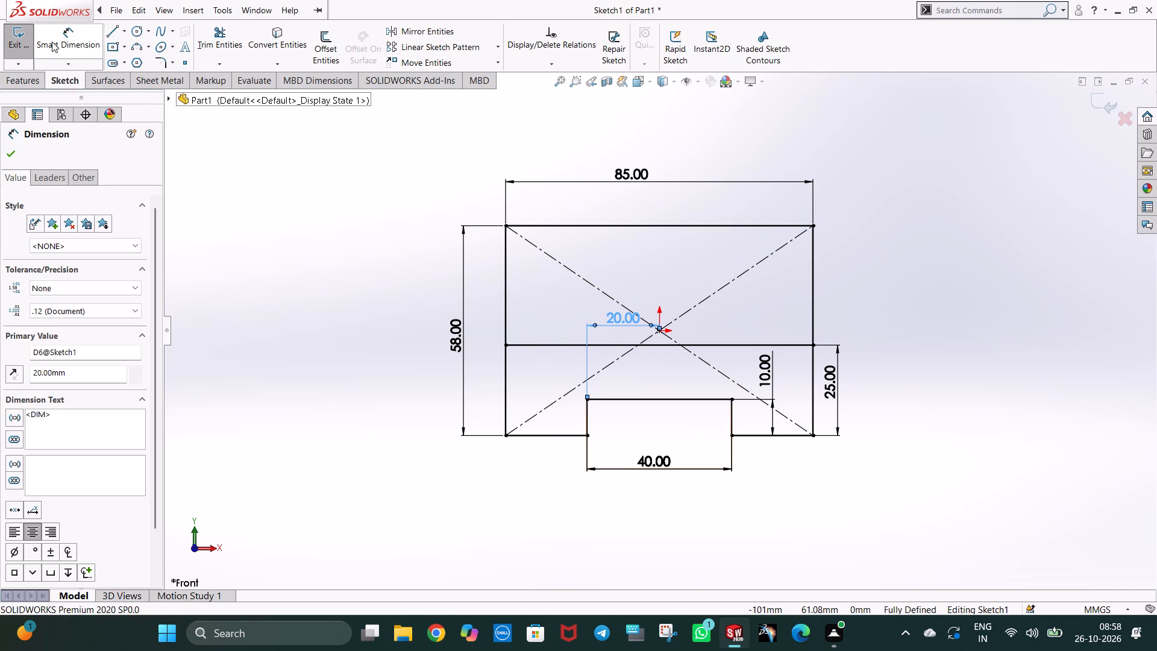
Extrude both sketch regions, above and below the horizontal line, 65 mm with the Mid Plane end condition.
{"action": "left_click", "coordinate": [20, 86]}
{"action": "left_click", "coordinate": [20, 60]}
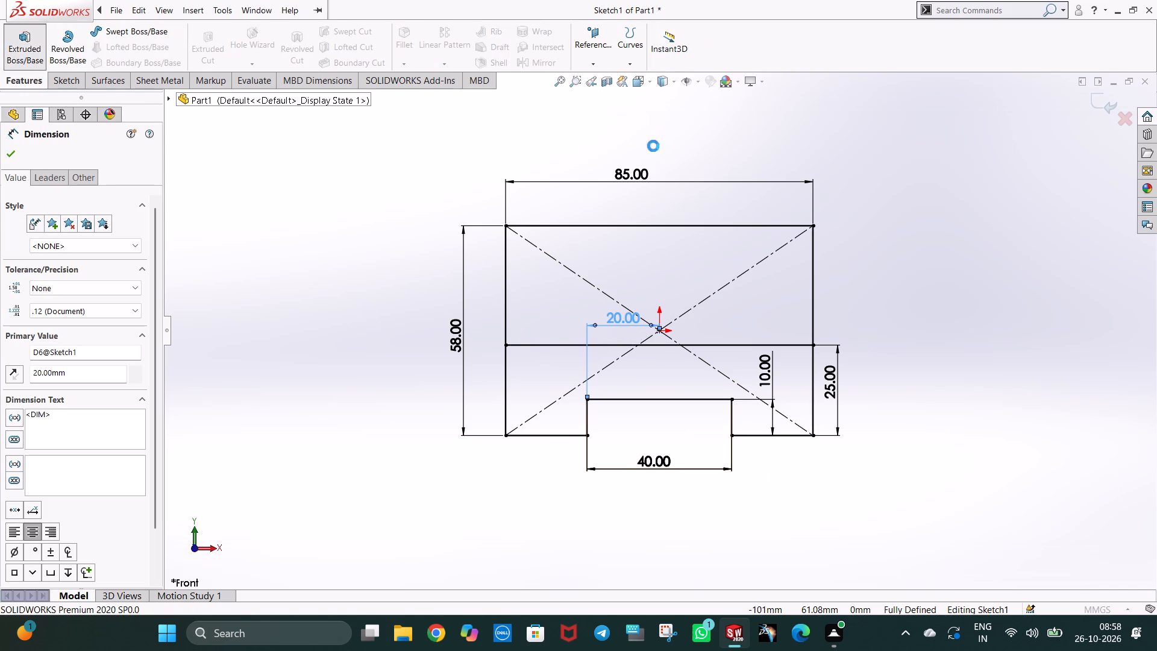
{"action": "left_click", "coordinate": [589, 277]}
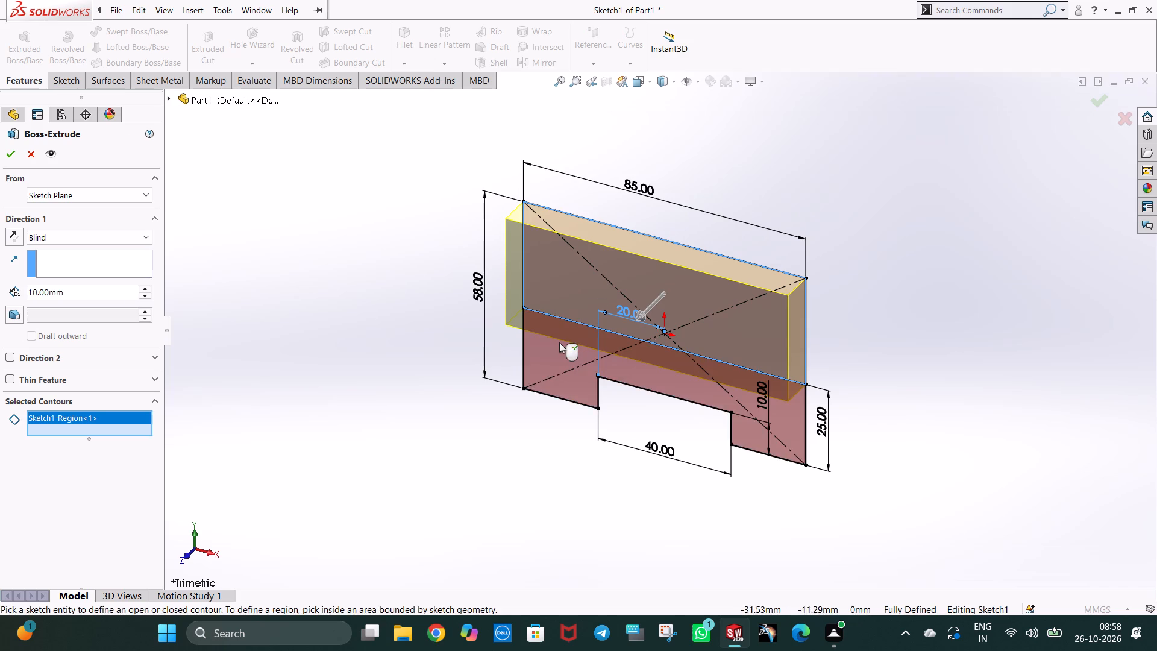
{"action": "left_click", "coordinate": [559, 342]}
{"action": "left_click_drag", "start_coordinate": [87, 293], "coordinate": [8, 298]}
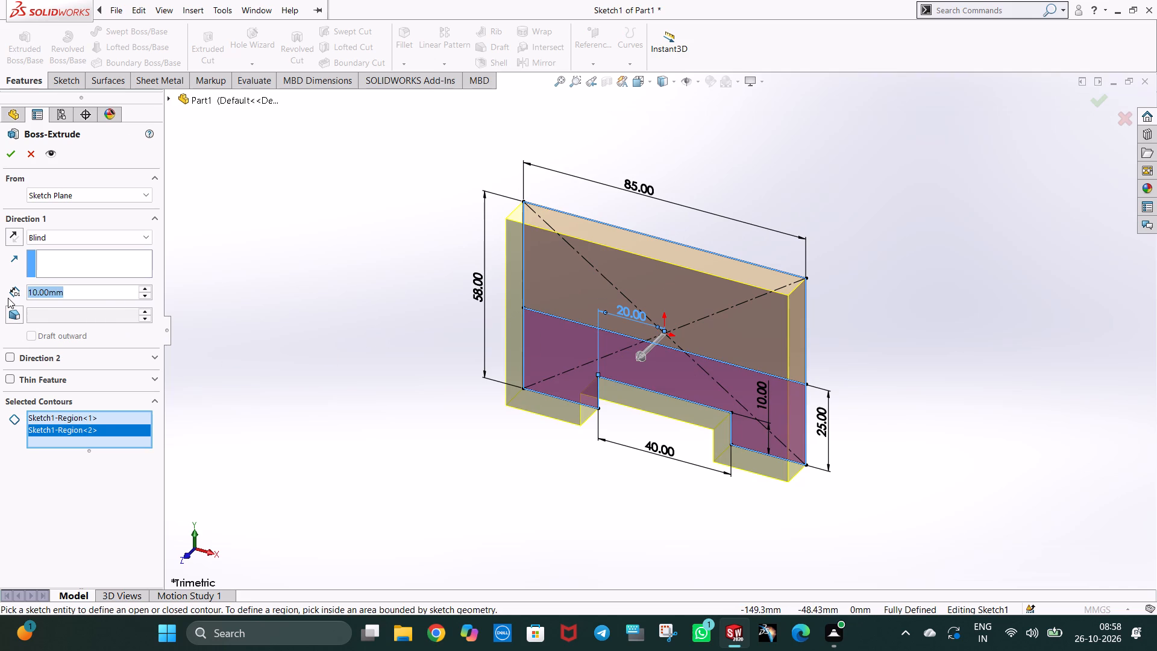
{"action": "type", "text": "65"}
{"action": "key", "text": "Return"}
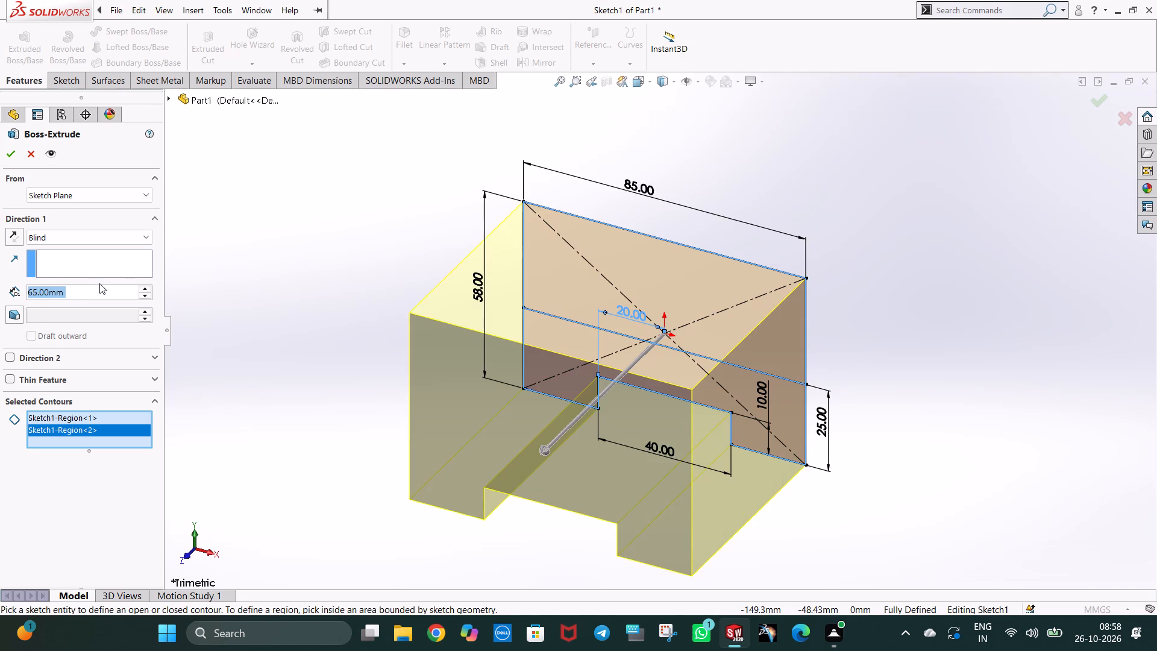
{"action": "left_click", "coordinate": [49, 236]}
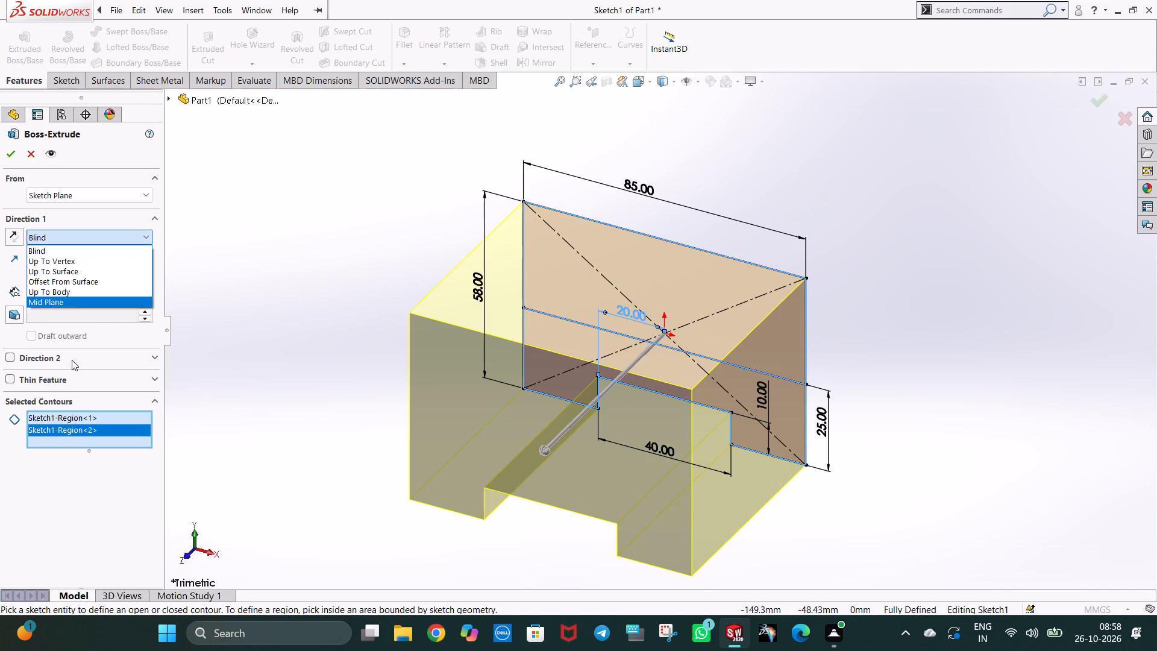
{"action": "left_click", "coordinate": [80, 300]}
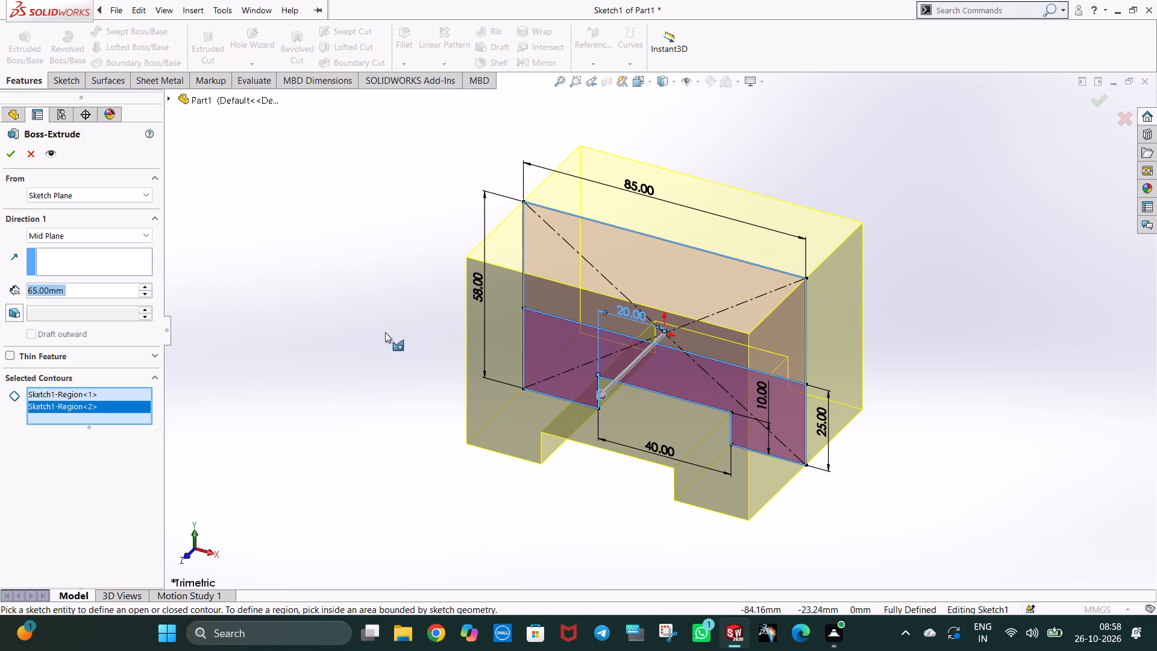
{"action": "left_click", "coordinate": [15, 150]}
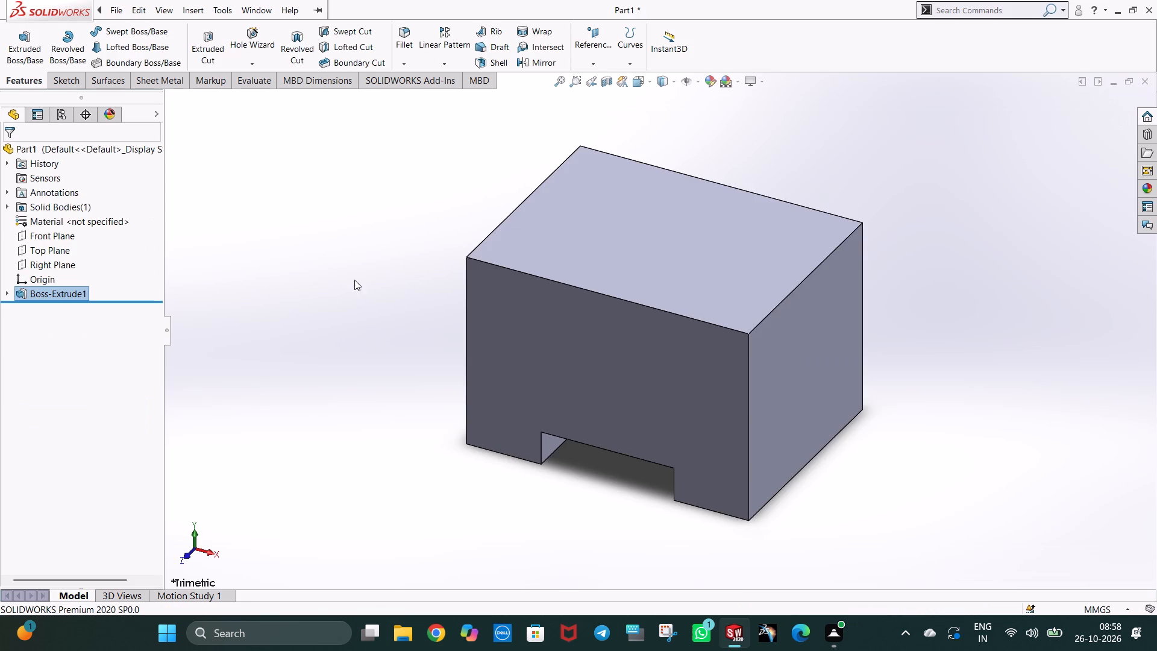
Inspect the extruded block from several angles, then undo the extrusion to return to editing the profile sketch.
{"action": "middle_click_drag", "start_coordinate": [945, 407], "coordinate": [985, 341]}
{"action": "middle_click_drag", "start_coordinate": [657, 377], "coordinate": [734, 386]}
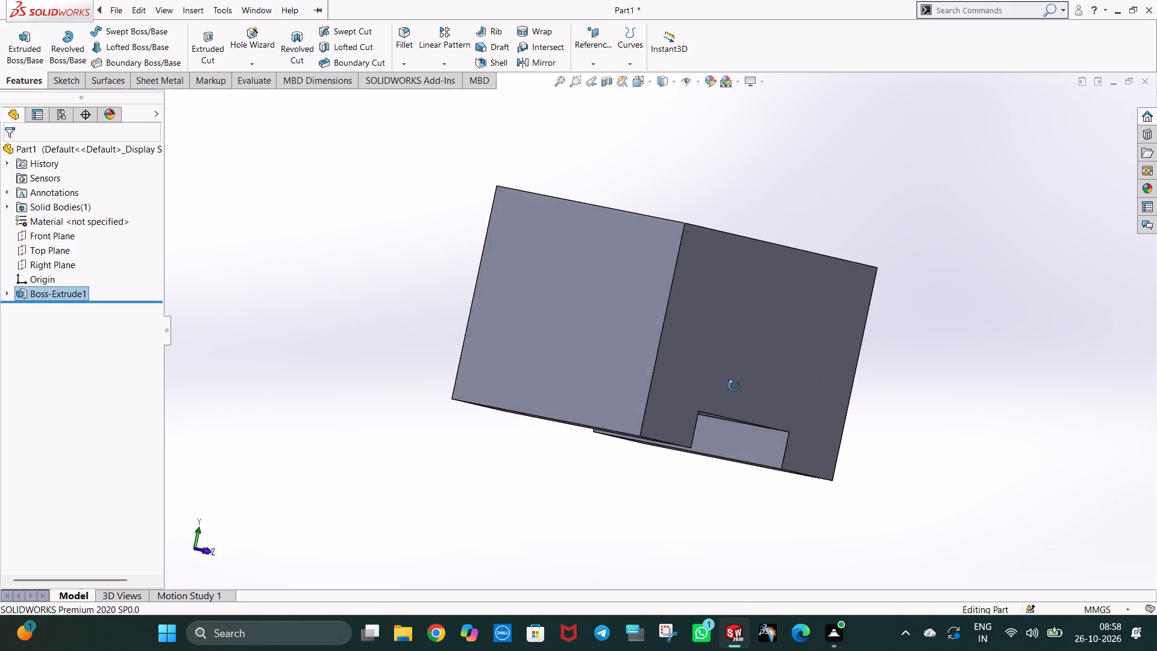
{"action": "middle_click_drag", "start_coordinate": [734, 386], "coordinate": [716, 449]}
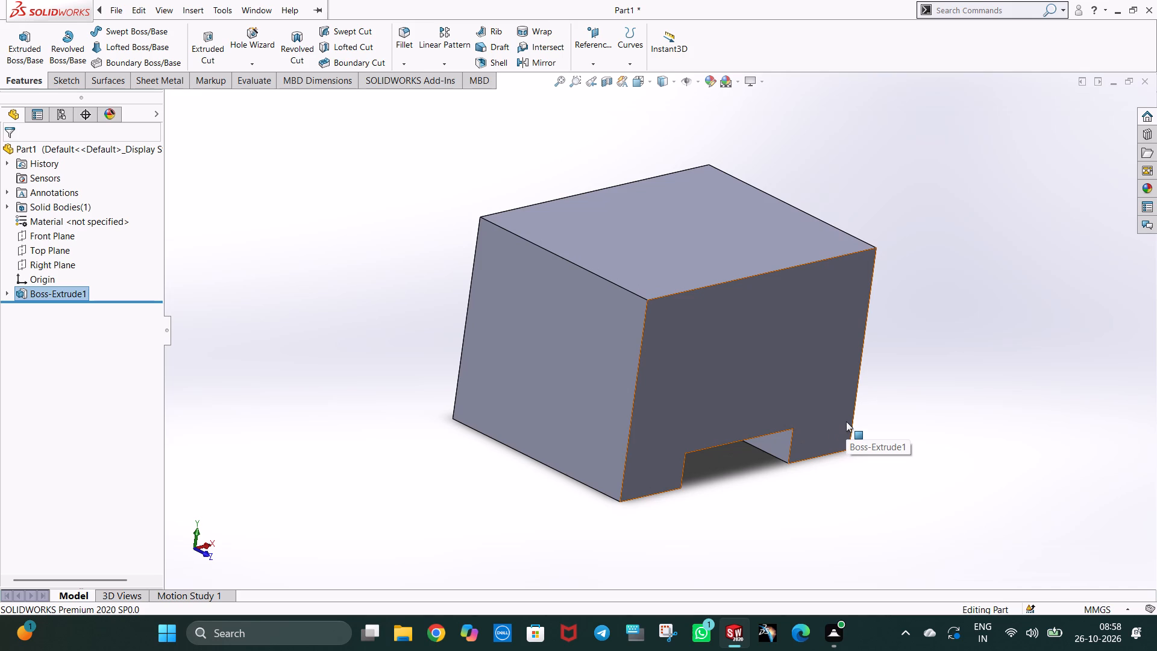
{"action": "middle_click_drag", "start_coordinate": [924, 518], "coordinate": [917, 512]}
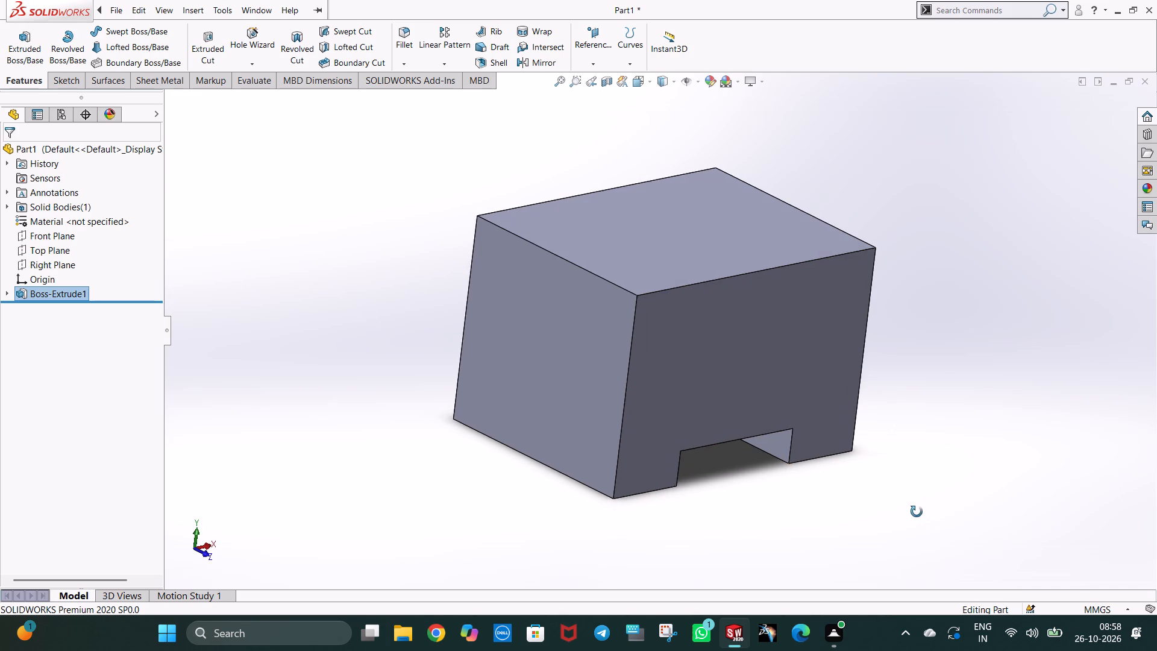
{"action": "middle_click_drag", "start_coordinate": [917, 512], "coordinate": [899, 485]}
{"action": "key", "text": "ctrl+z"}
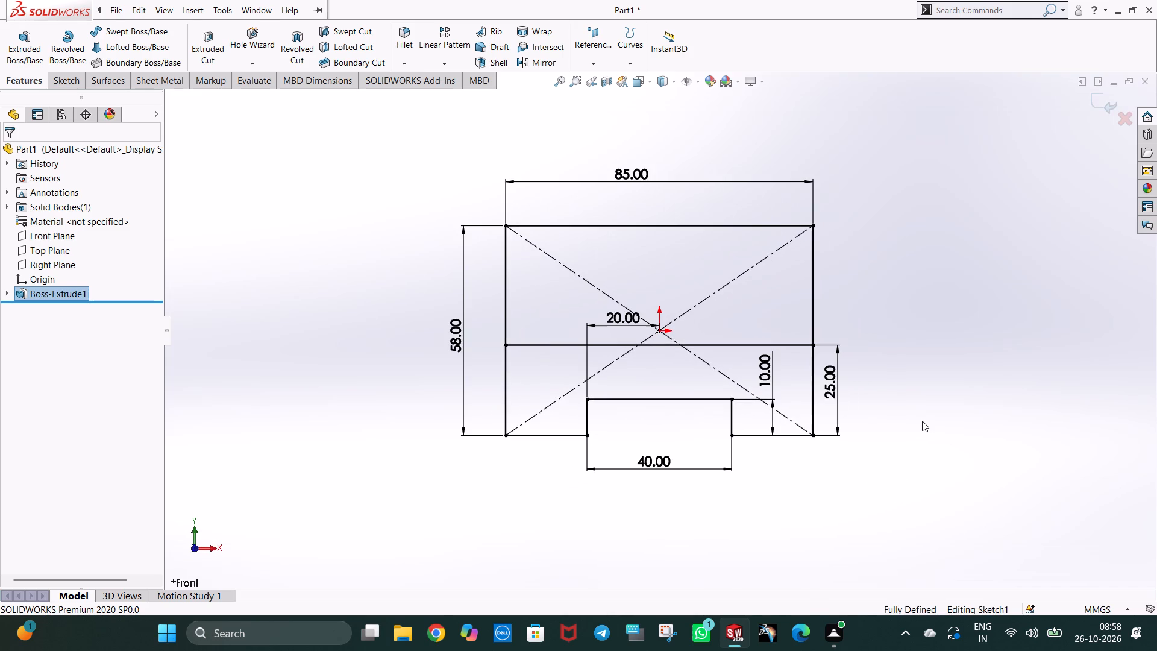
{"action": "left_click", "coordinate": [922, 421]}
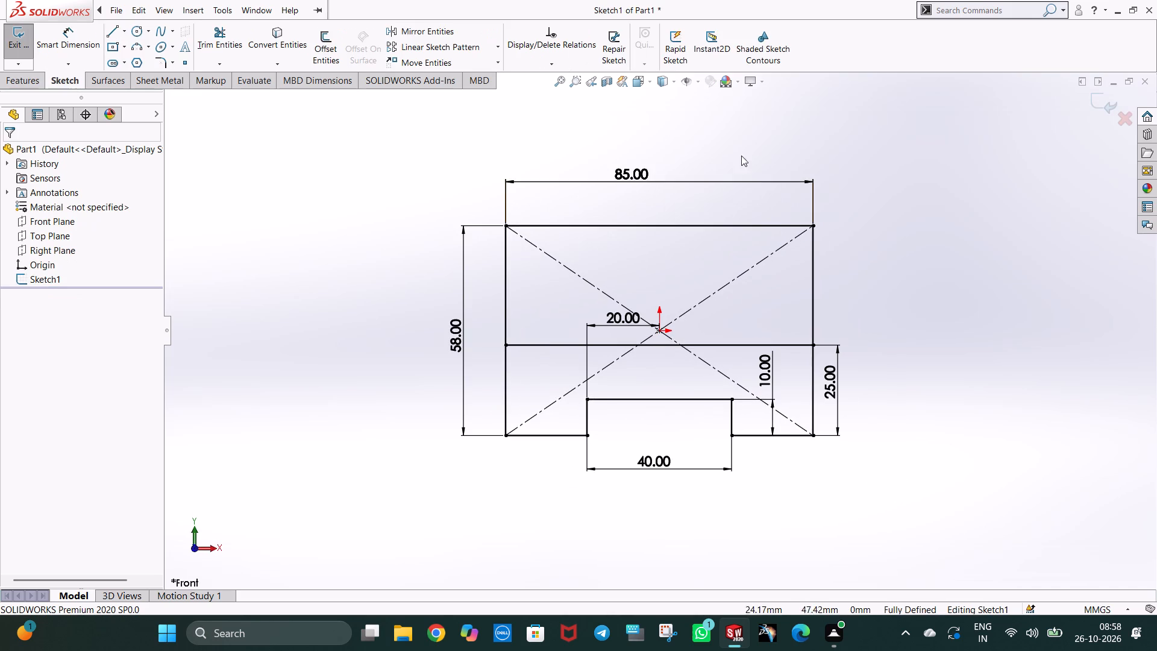
Draw a 12 mm construction line along the top edge, starting from the rectangle's upper-right corner.
{"action": "left_click", "coordinate": [123, 28]}
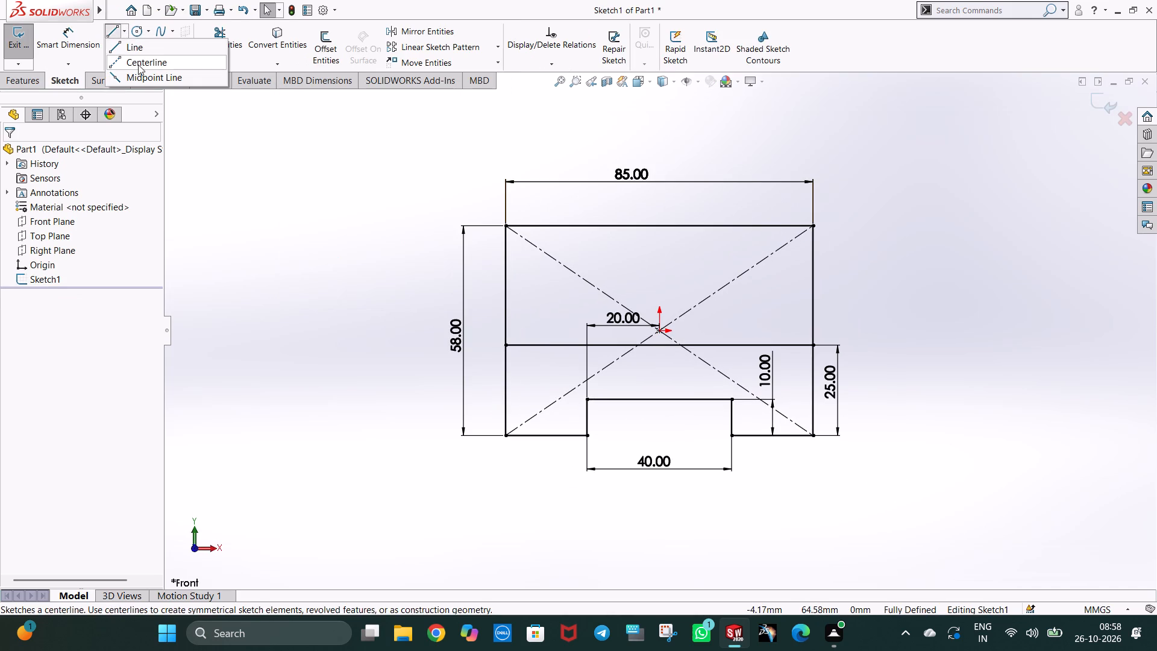
{"action": "left_click", "coordinate": [138, 64]}
{"action": "left_click", "coordinate": [813, 224]}
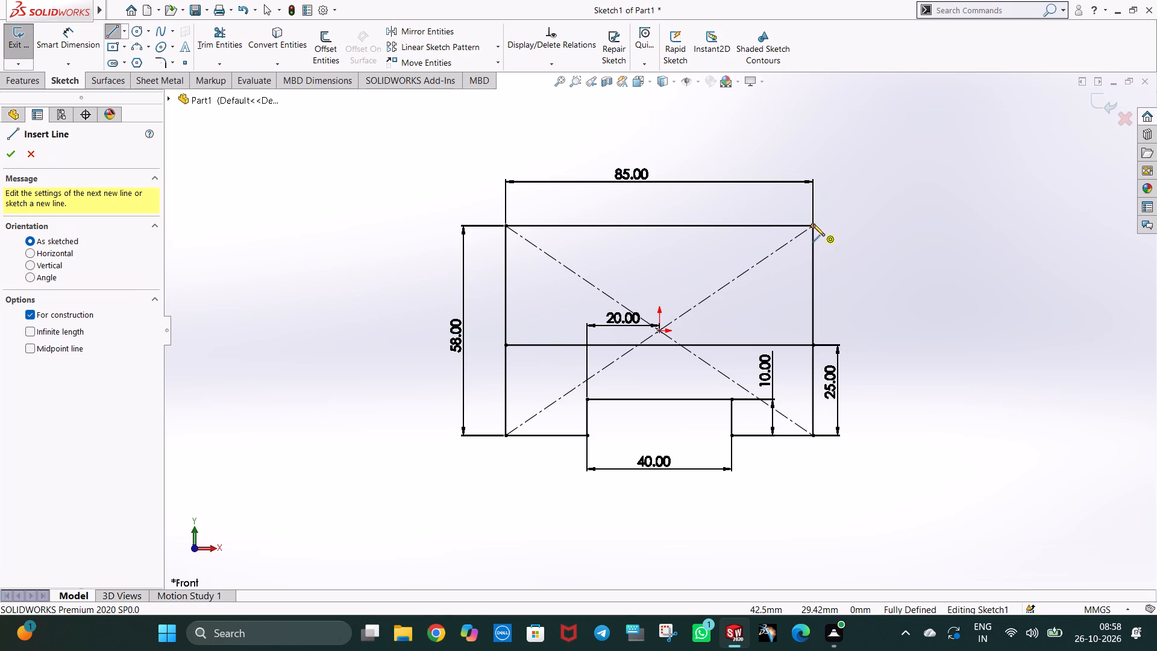
{"action": "left_click", "coordinate": [762, 225]}
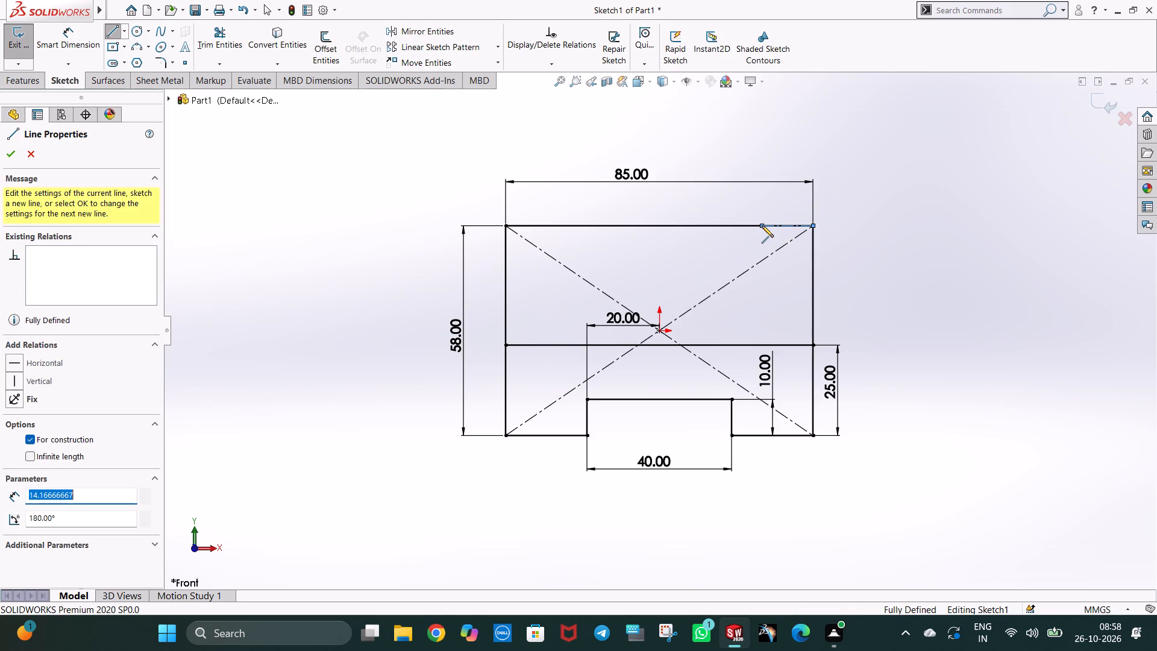
{"action": "type", "text": "12"}
{"action": "key", "text": "Return"}
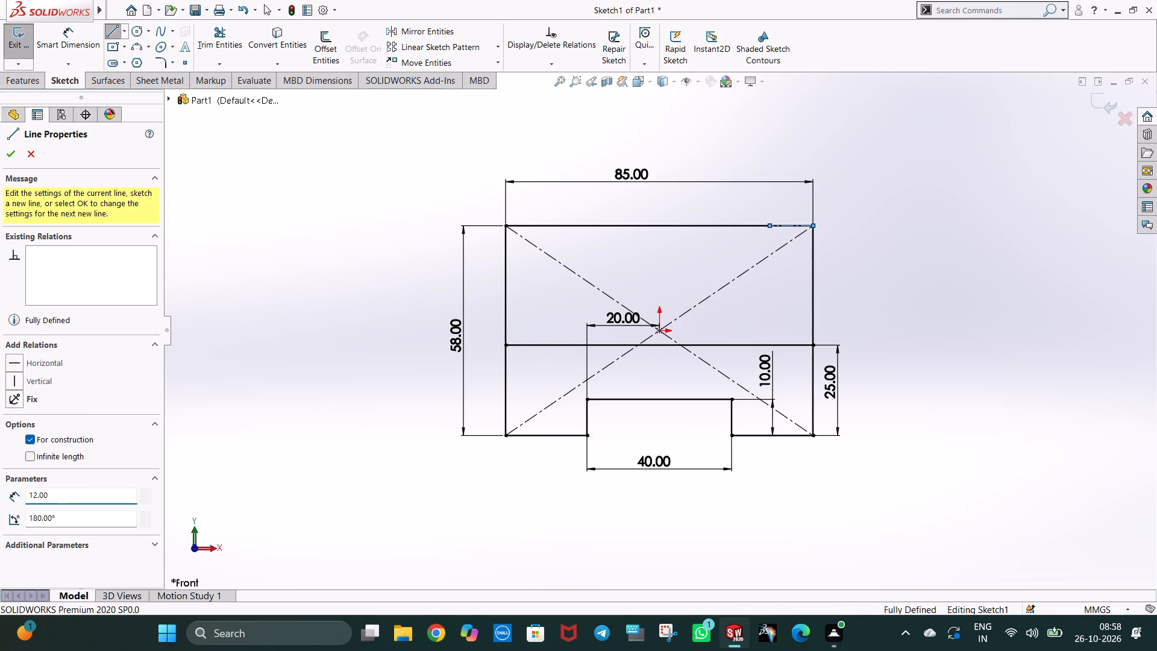
{"action": "key", "text": "Escape"}
{"action": "key", "text": "Escape"}
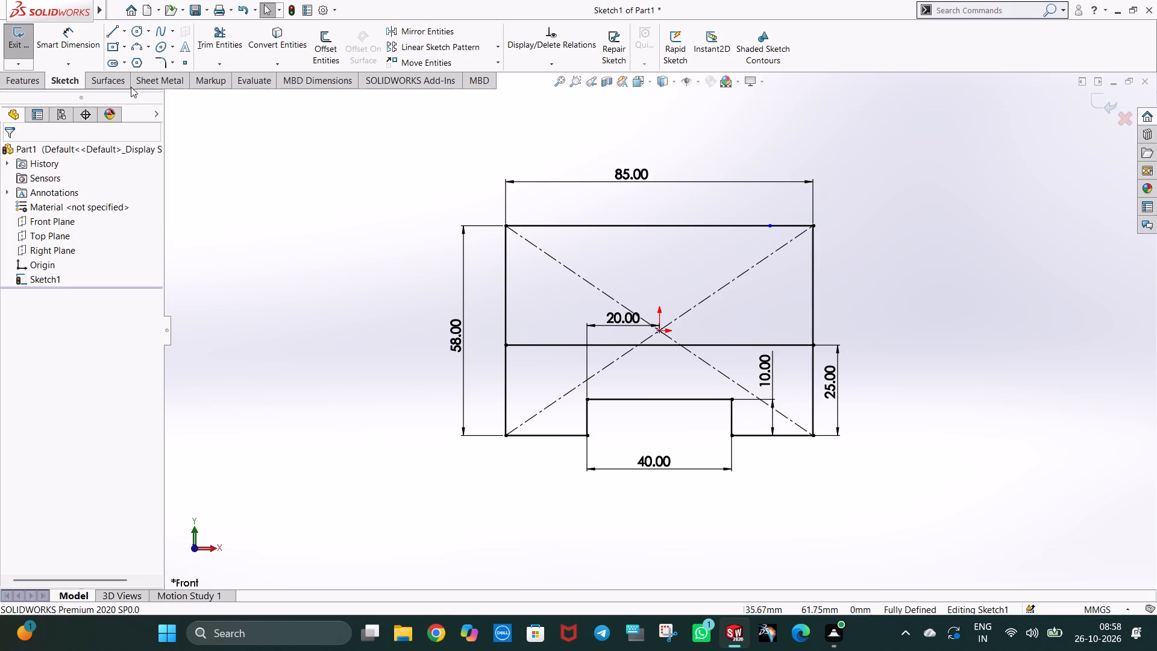
Draw a vertical line from the 12 mm construction line's inner end down to the full-width horizontal line.
{"action": "left_click", "coordinate": [108, 31]}
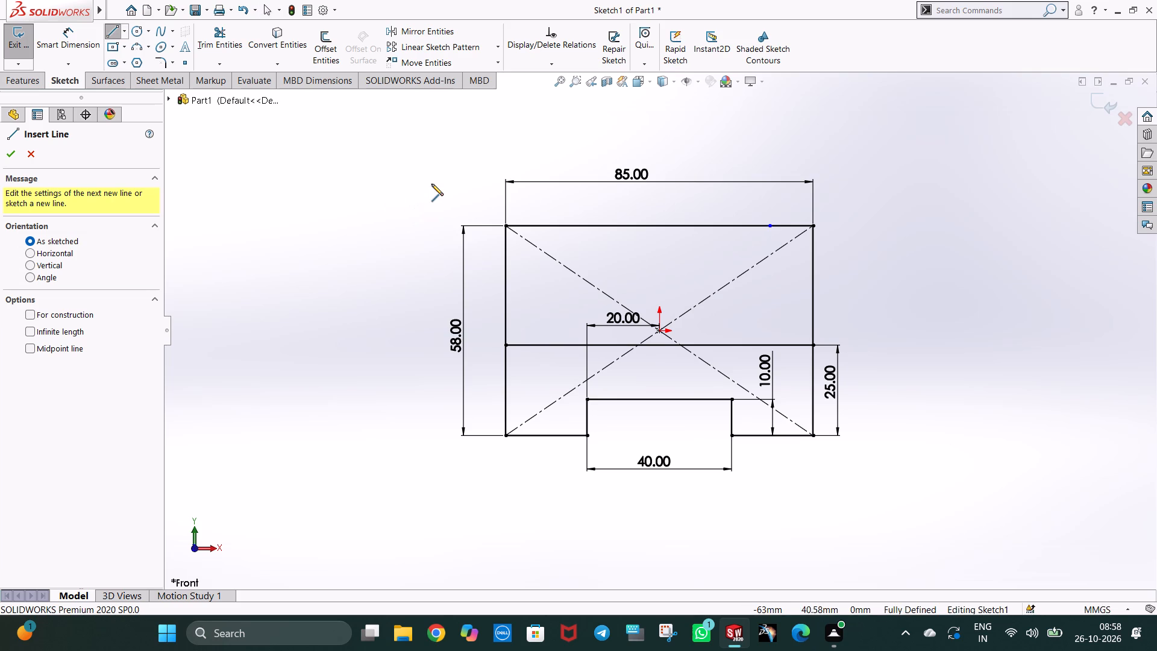
{"action": "left_click", "coordinate": [770, 226]}
{"action": "left_click", "coordinate": [769, 344]}
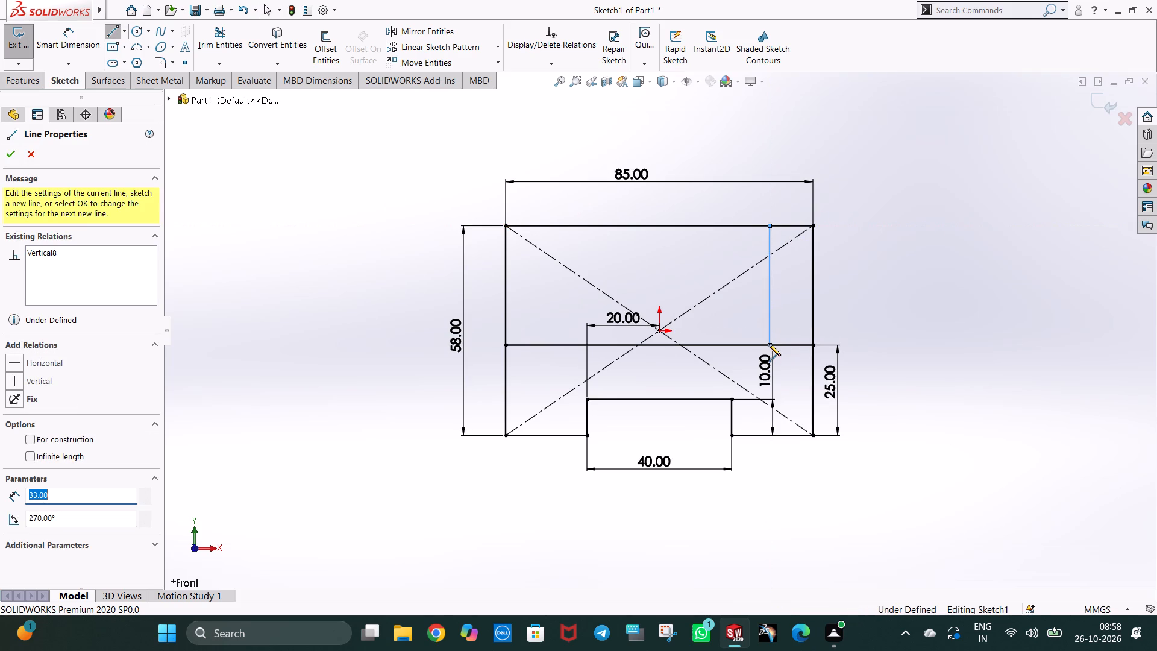
{"action": "key", "text": "Escape"}
{"action": "key", "text": "Escape"}
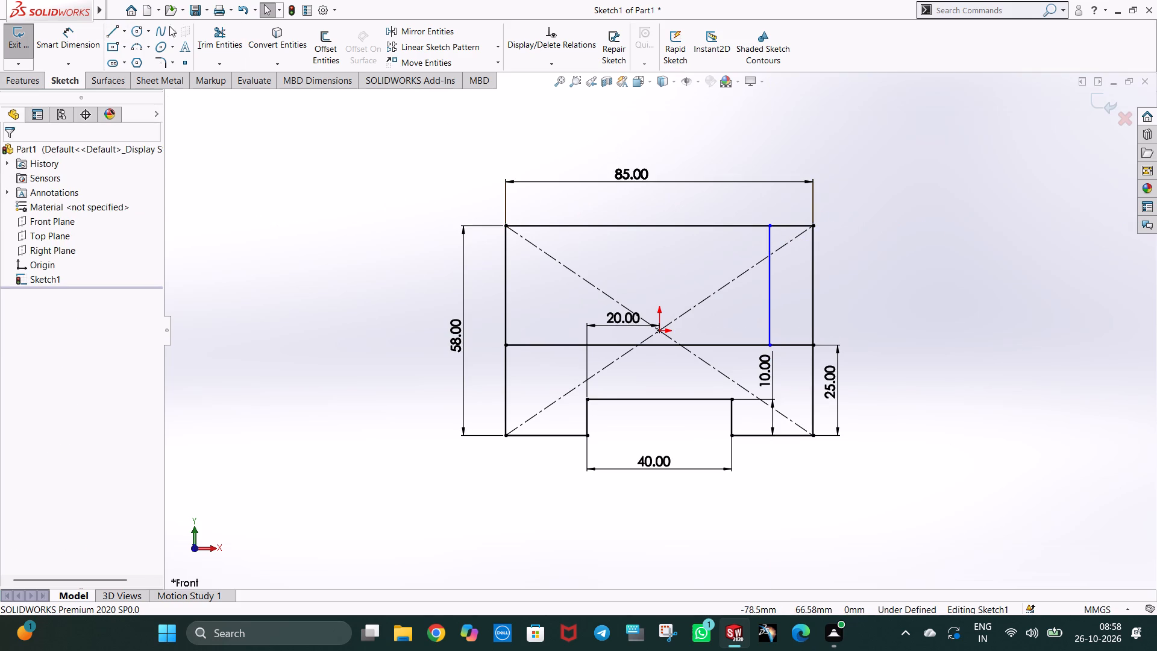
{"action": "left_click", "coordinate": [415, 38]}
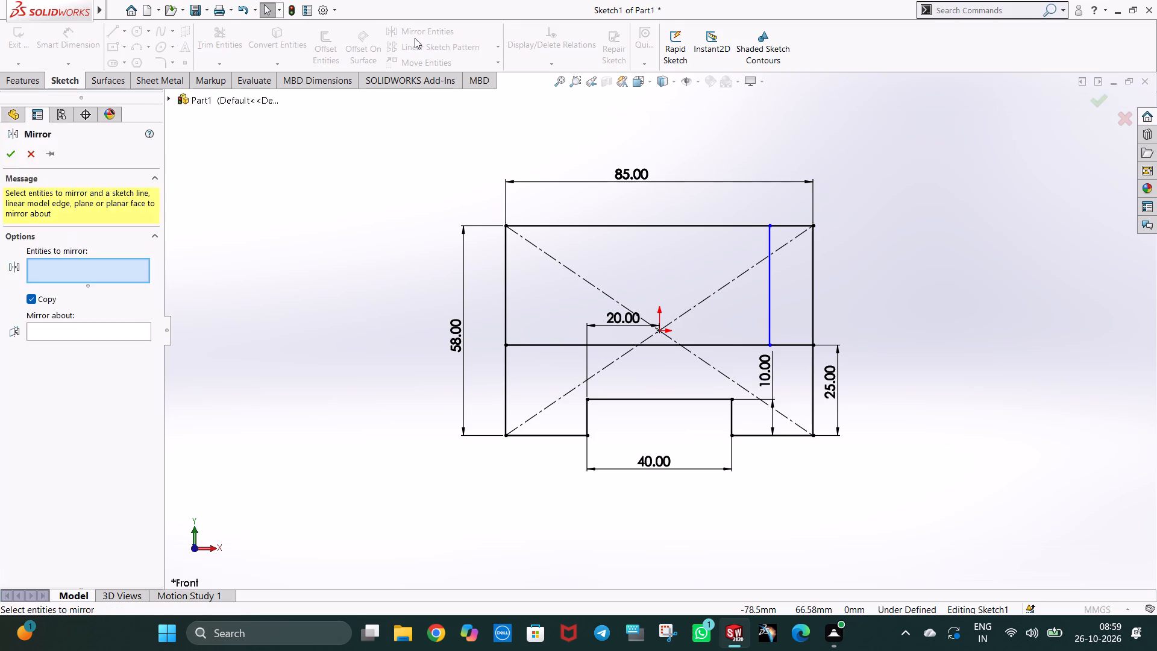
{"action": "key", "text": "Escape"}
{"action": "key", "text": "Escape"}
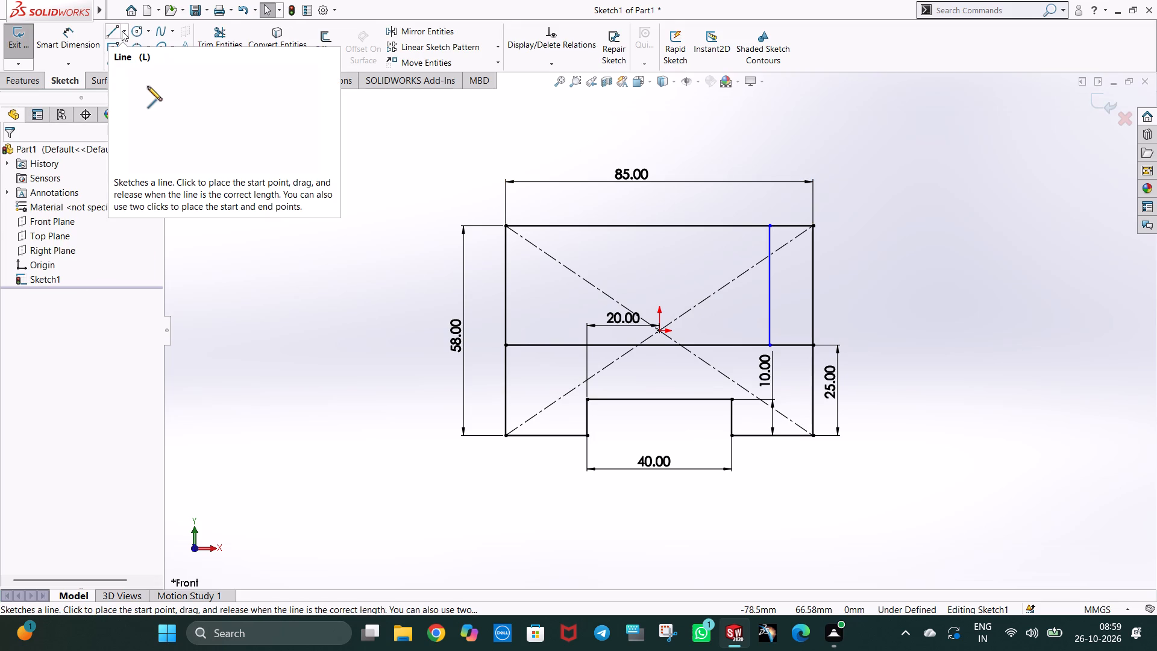
Draw a vertical centerline from the origin up to the top edge's midpoint.
{"action": "left_click", "coordinate": [123, 39]}
{"action": "left_click", "coordinate": [138, 65]}
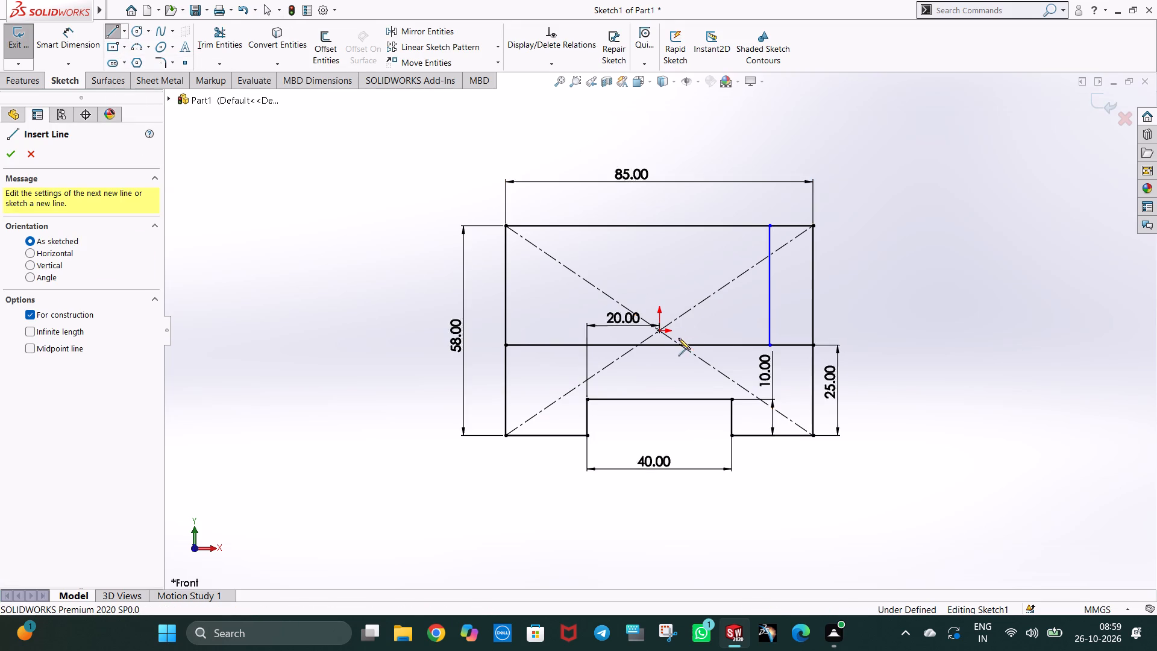
{"action": "left_click", "coordinate": [659, 332]}
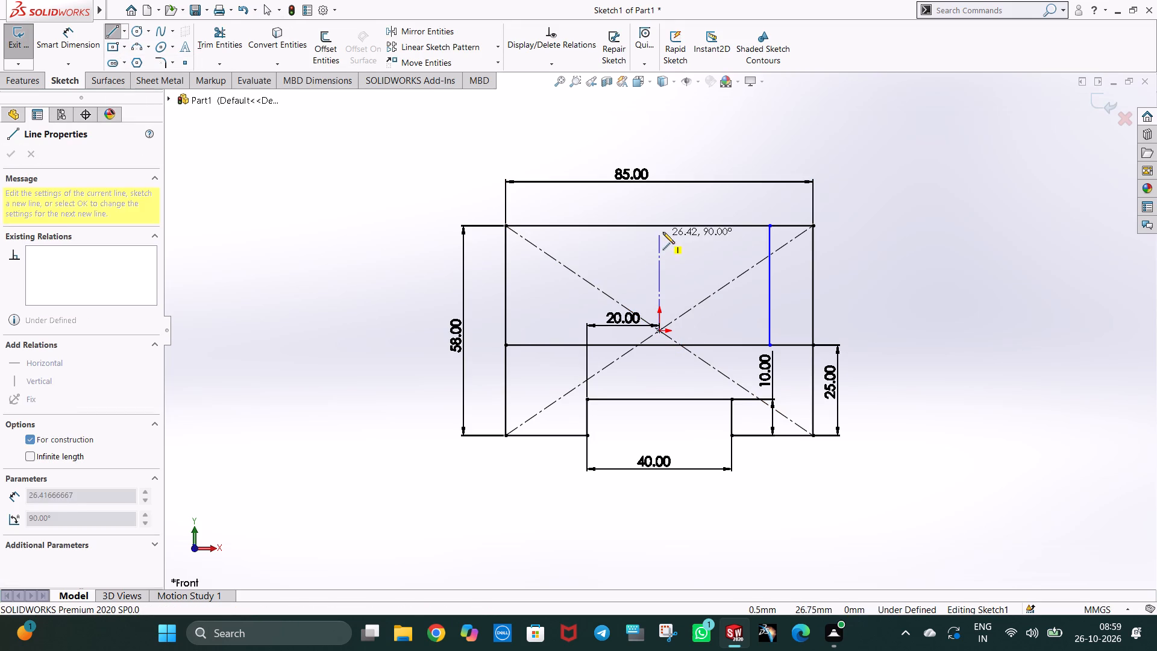
{"action": "left_click", "coordinate": [660, 227]}
{"action": "key", "text": "Escape"}
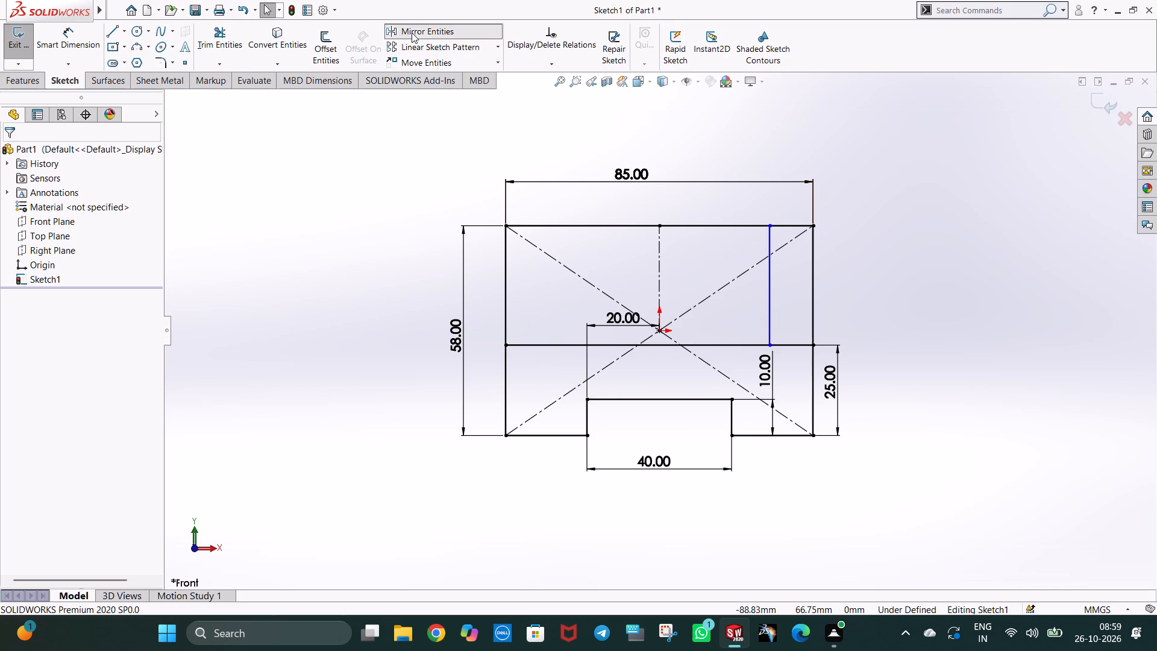
Mirror the vertical line near the right edge about the vertical centerline, keeping the original.
{"action": "left_click", "coordinate": [412, 33]}
{"action": "left_click", "coordinate": [768, 311]}
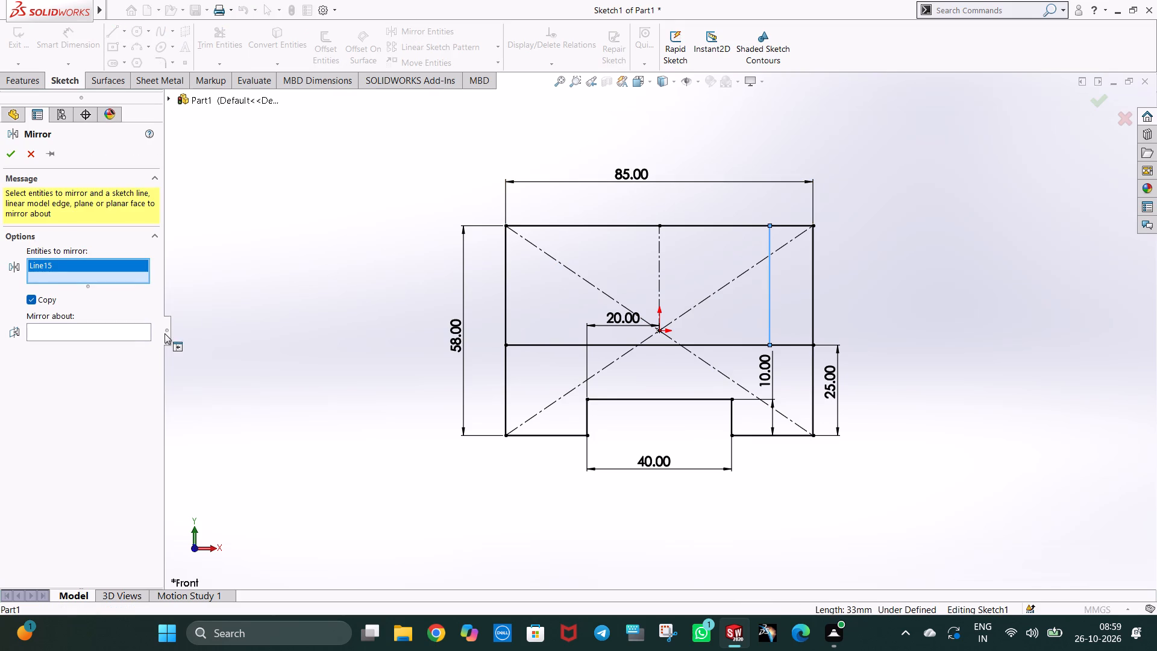
{"action": "left_click", "coordinate": [128, 330]}
{"action": "left_click", "coordinate": [658, 254]}
{"action": "right_click", "coordinate": [658, 253]}
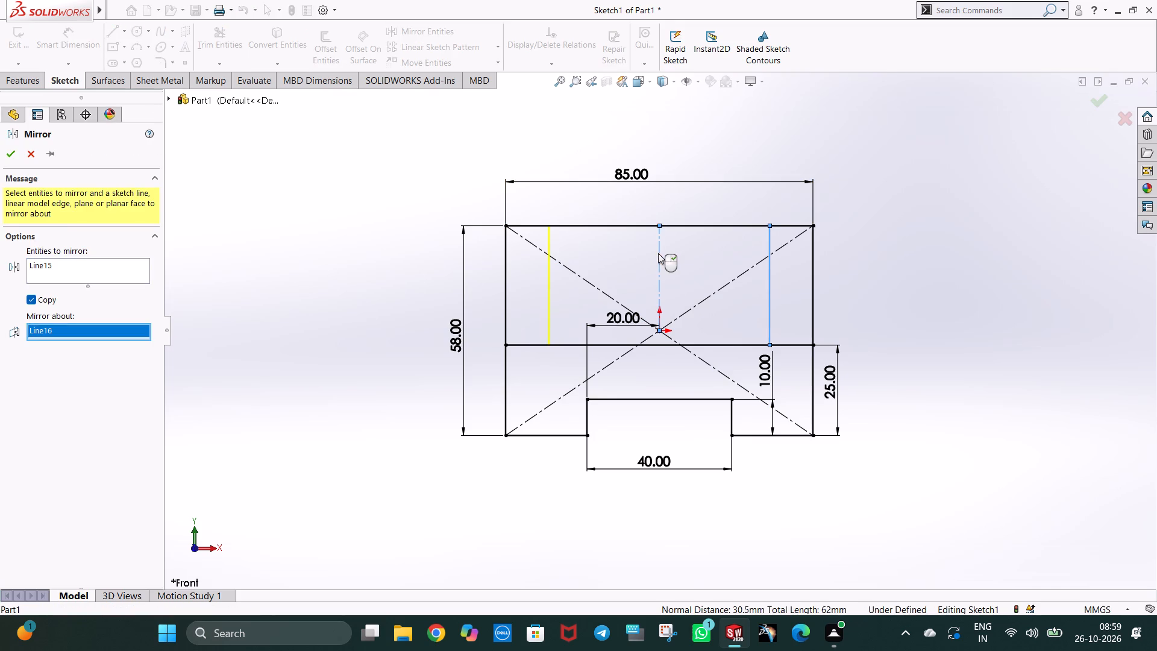
Apply the mirror of the vertical line about the vertical centerline.
{"action": "left_click", "coordinate": [878, 241]}
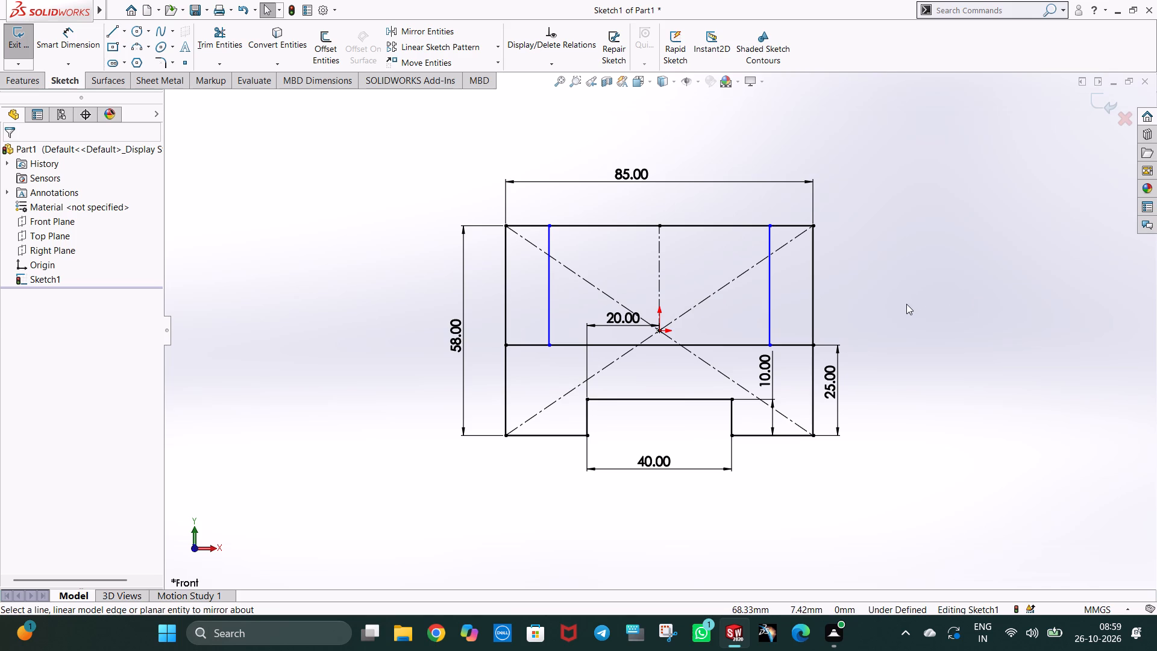
Trim away the top edge between the two inner vertical lines.
{"action": "left_click", "coordinate": [217, 45]}
{"action": "left_click_drag", "start_coordinate": [694, 291], "coordinate": [618, 236]}
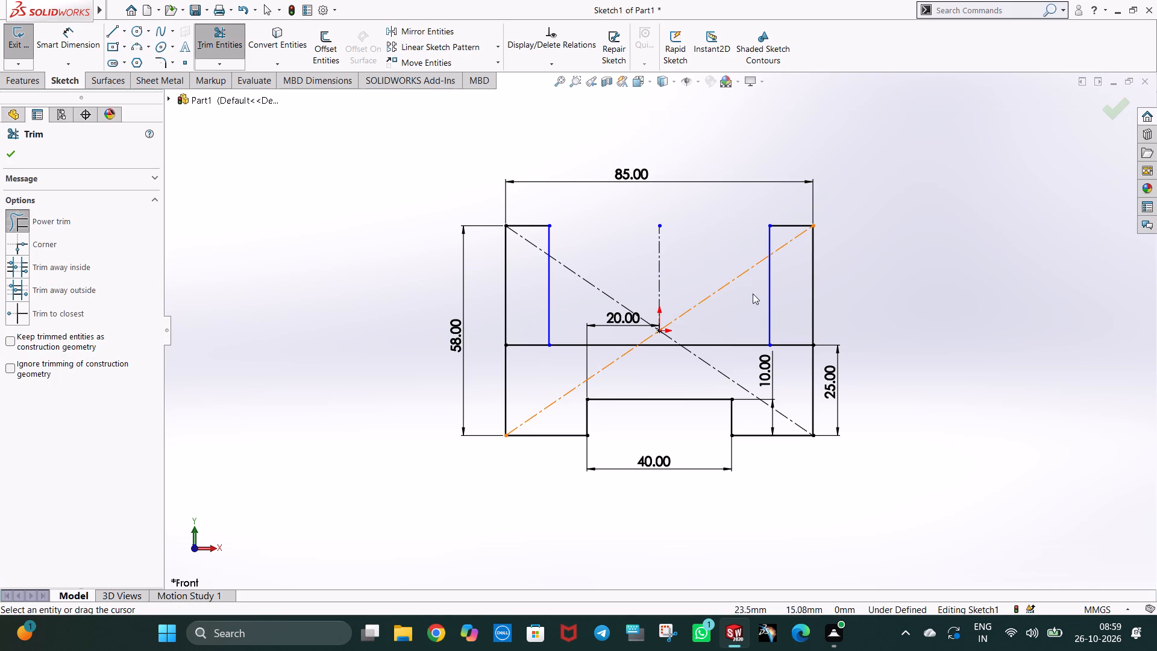
{"action": "key", "text": "Escape"}
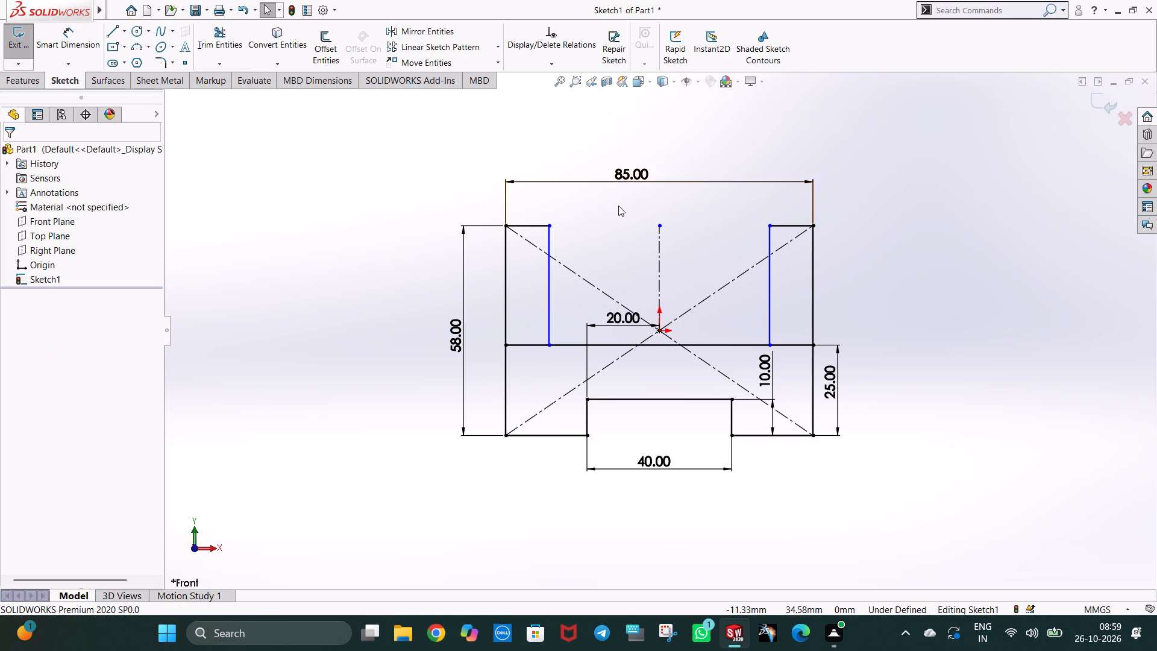
Dimension the short top edge segment of the left arm at 12 mm.
{"action": "left_click", "coordinate": [60, 51]}
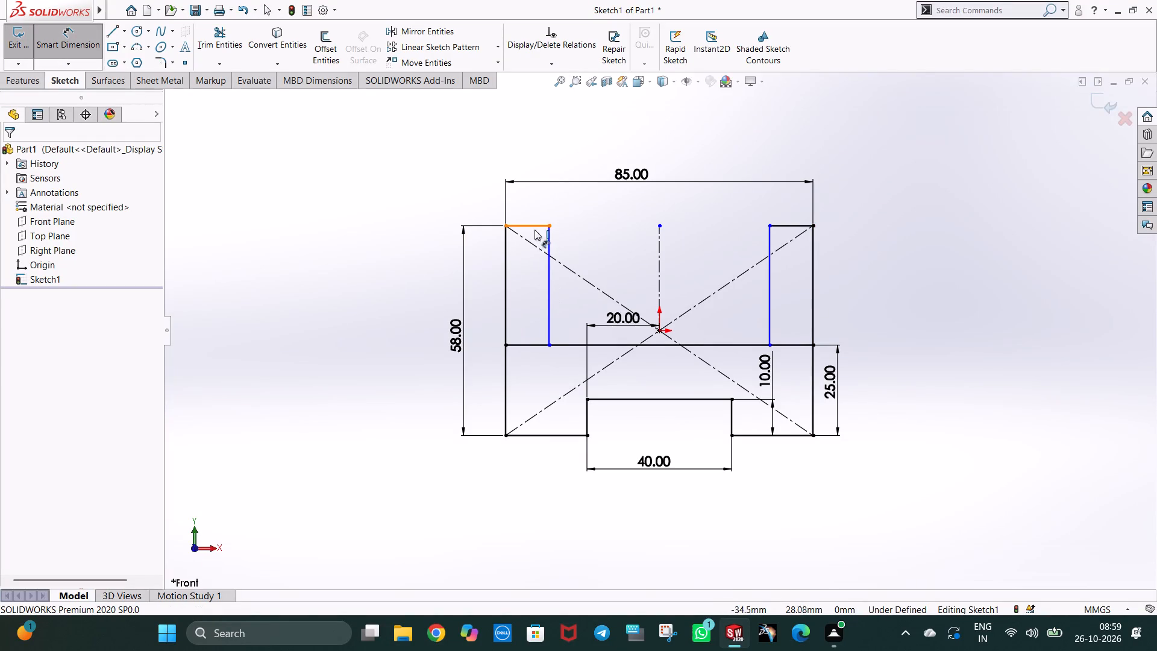
{"action": "left_click", "coordinate": [533, 227]}
{"action": "left_click", "coordinate": [579, 207]}
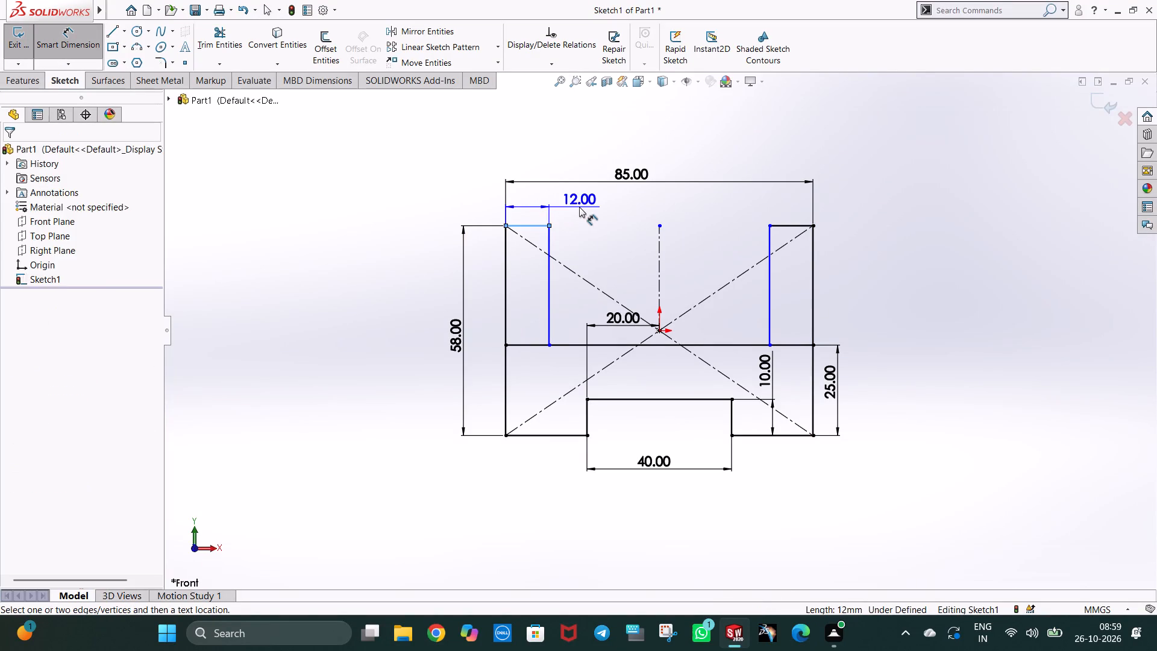
{"action": "left_click", "coordinate": [526, 190]}
{"action": "left_click", "coordinate": [888, 251]}
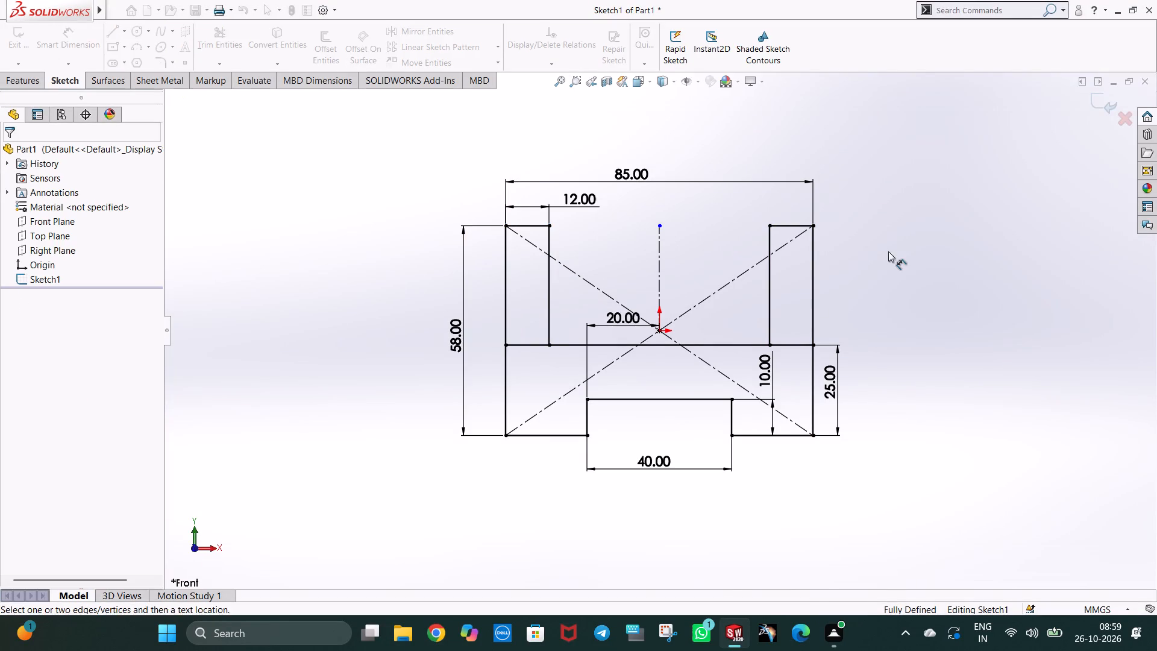
{"action": "key", "text": "Escape"}
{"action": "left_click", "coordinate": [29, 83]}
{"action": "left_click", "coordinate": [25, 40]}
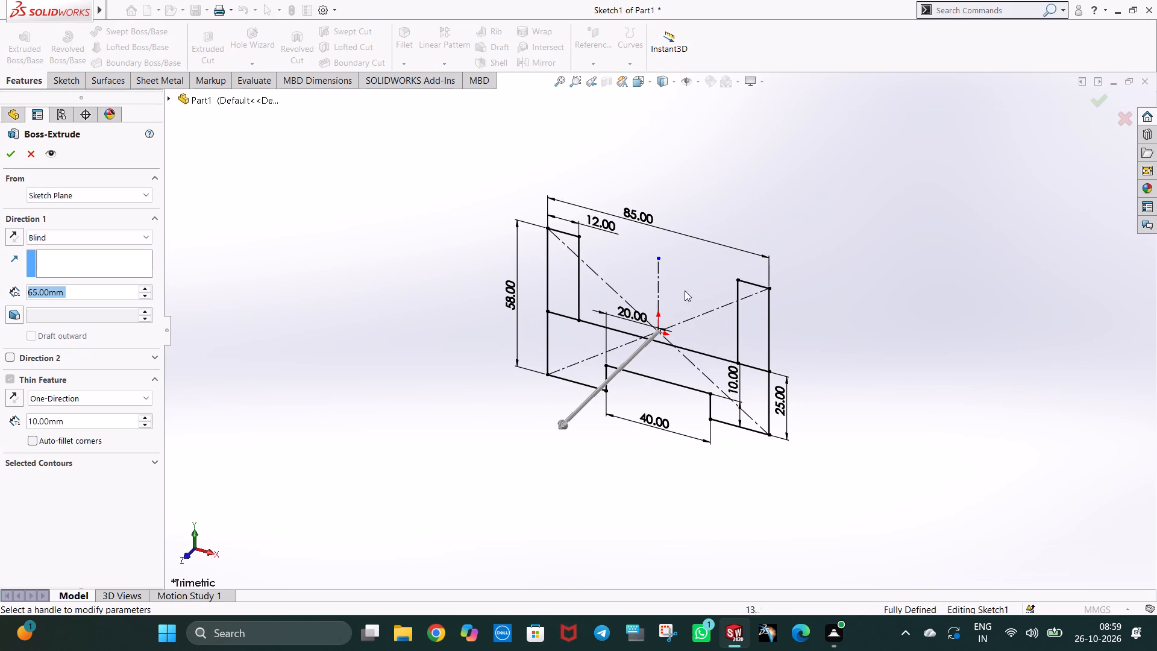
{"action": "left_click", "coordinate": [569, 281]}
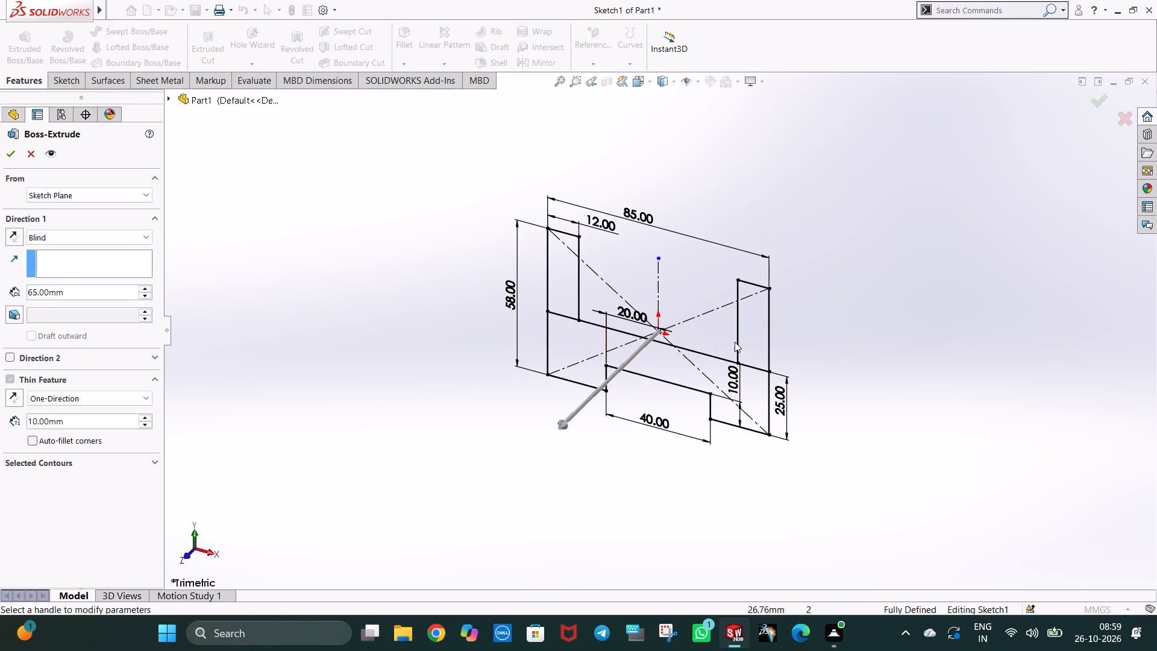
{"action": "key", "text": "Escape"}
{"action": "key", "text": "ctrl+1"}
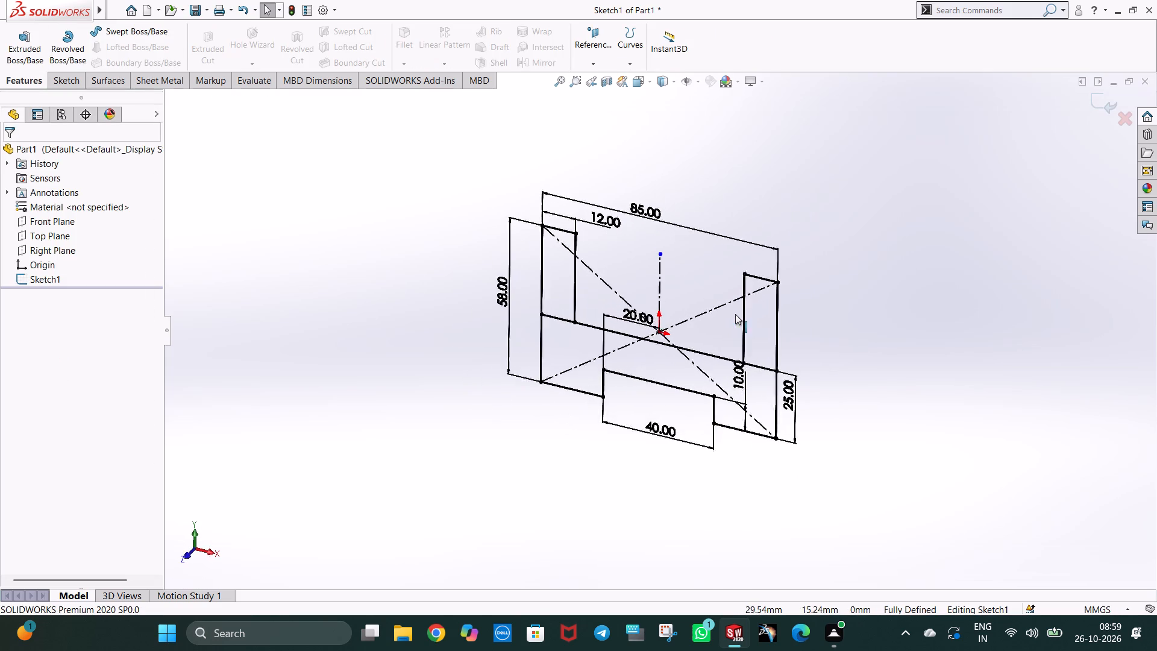
Trim the horizontal line segments crossing the bases of the left and right arms to leave one closed profile.
{"action": "left_click", "coordinate": [64, 79]}
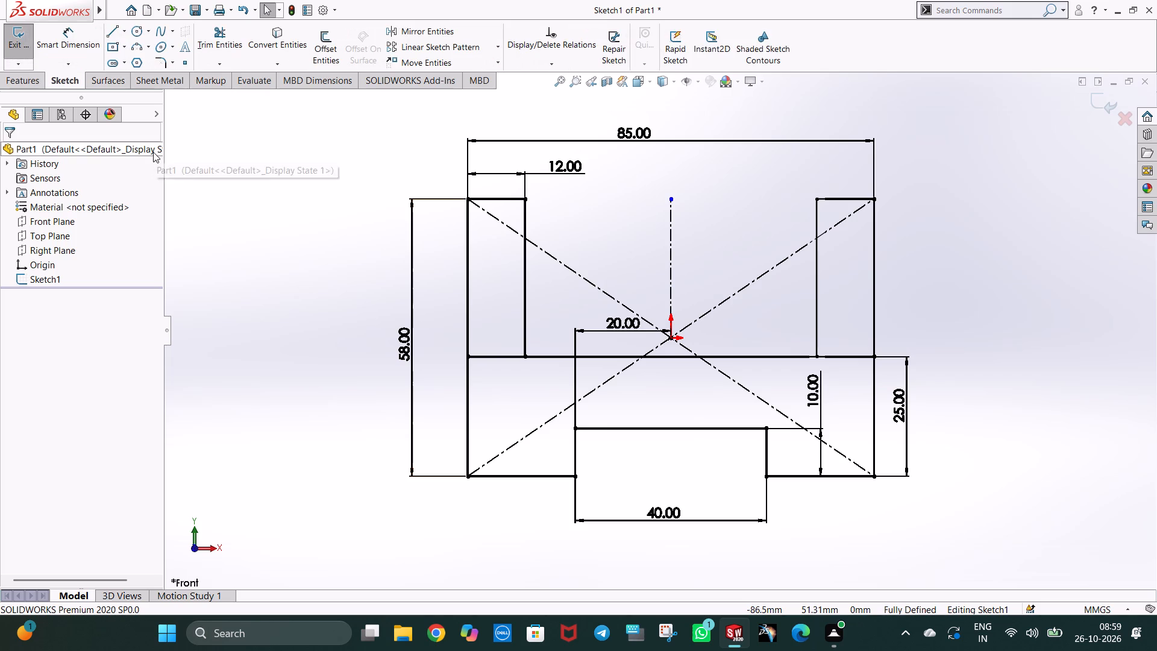
{"action": "left_click", "coordinate": [212, 36]}
{"action": "left_click_drag", "start_coordinate": [489, 341], "coordinate": [507, 379]}
{"action": "left_click_drag", "start_coordinate": [831, 330], "coordinate": [844, 381]}
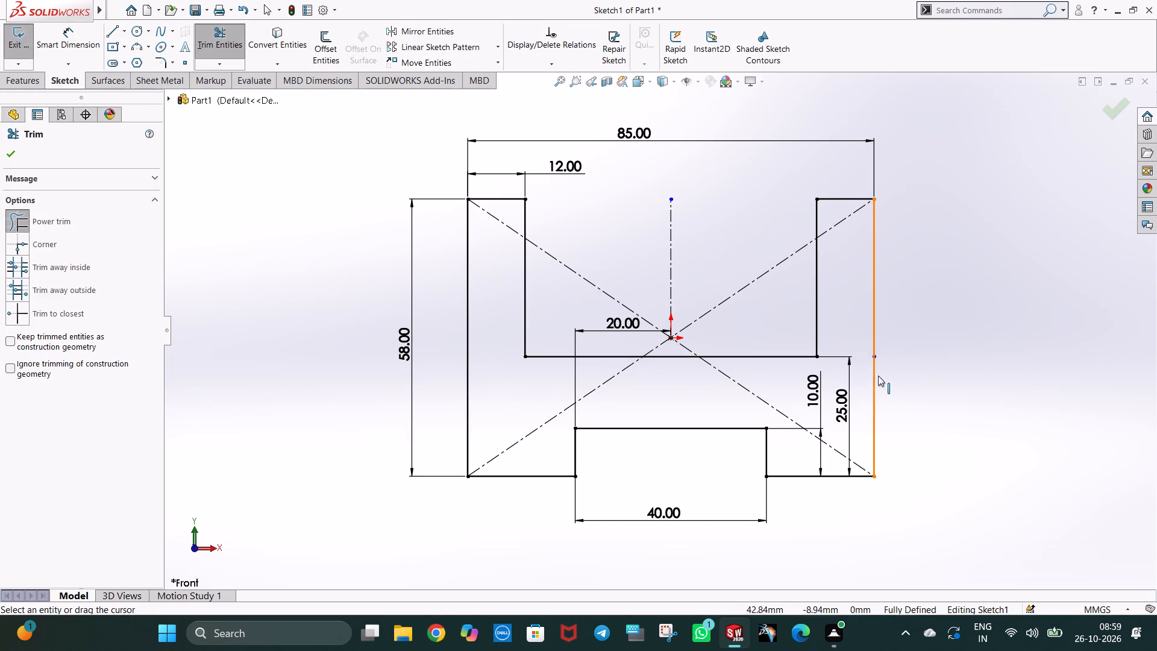
{"action": "left_click", "coordinate": [933, 321]}
{"action": "key", "text": "Escape"}
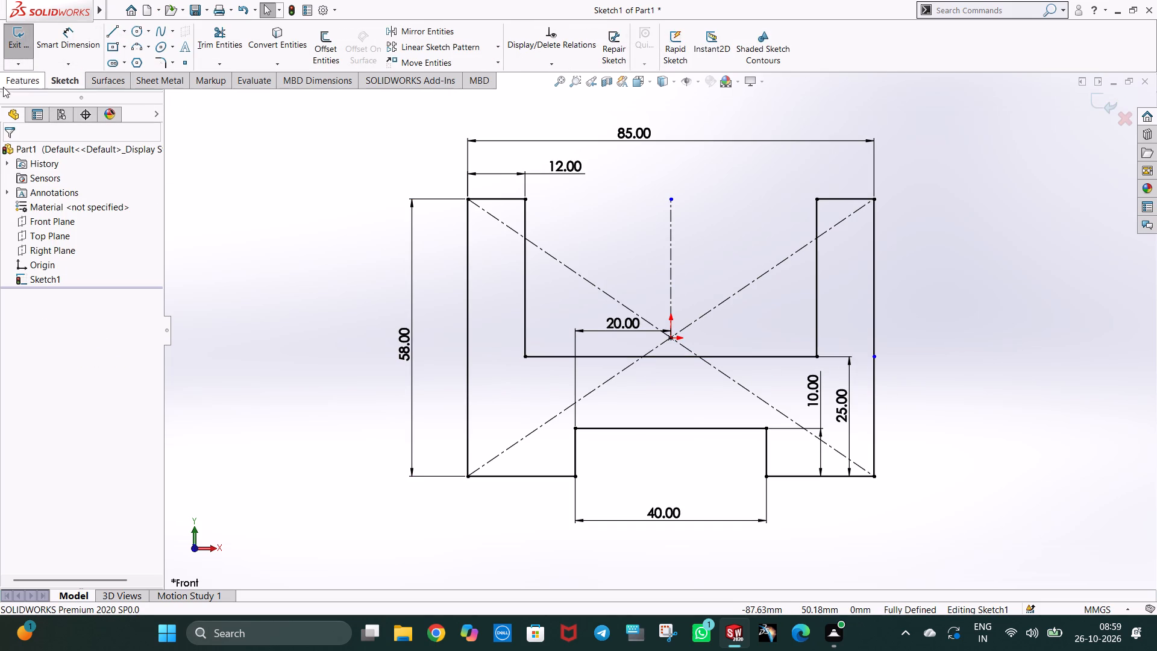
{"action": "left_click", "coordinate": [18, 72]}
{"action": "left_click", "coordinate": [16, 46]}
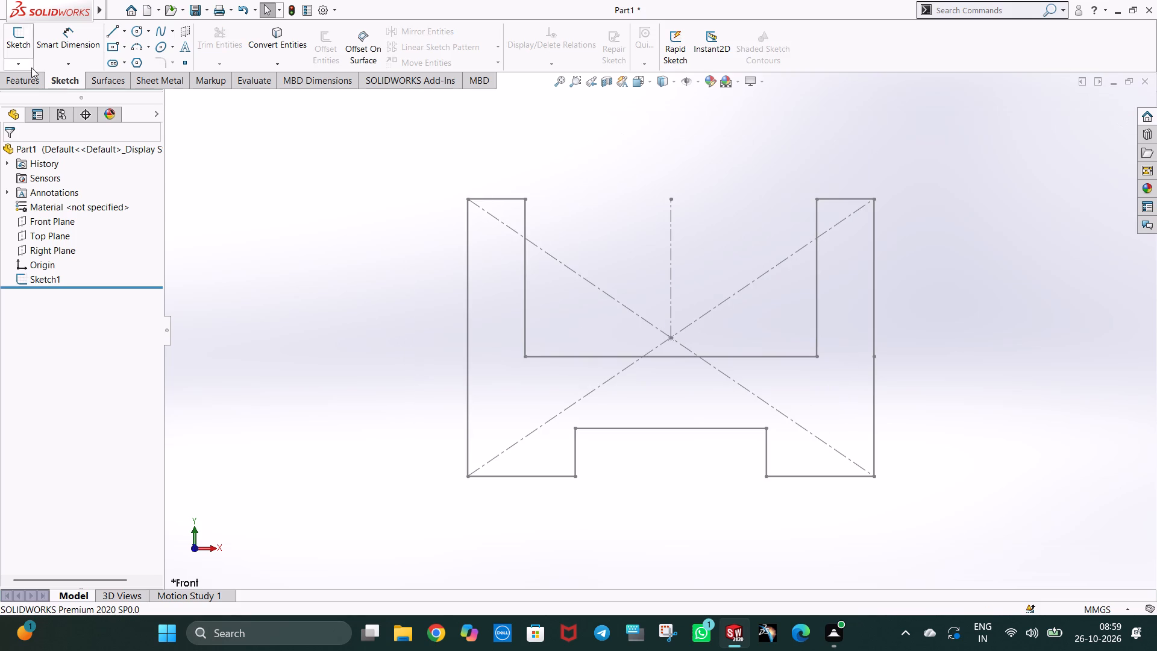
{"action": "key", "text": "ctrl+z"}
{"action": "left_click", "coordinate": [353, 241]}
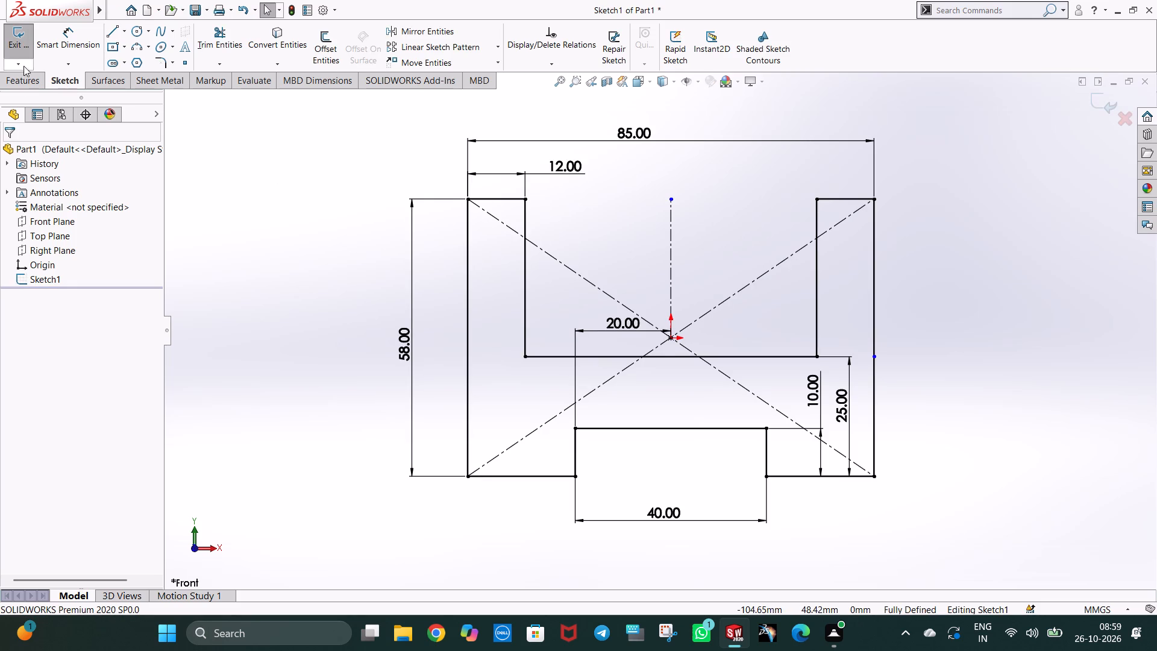
Extrude the bracket profile 65 mm with the Mid Plane end condition.
{"action": "left_click", "coordinate": [23, 77]}
{"action": "left_click", "coordinate": [30, 55]}
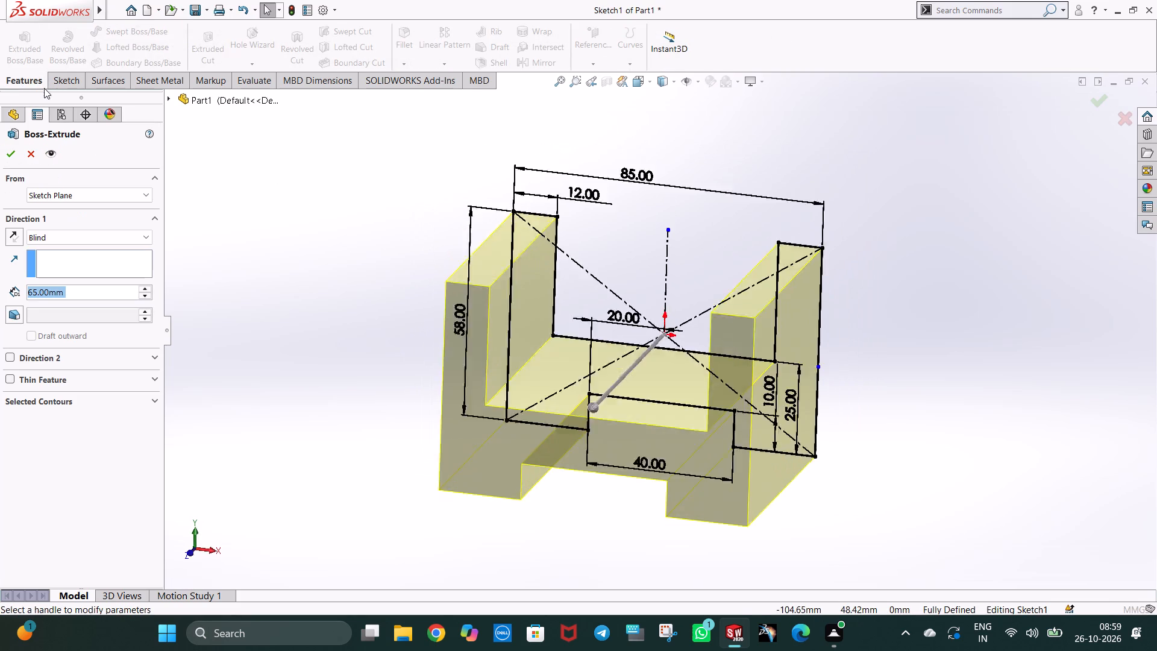
{"action": "left_click", "coordinate": [93, 236]}
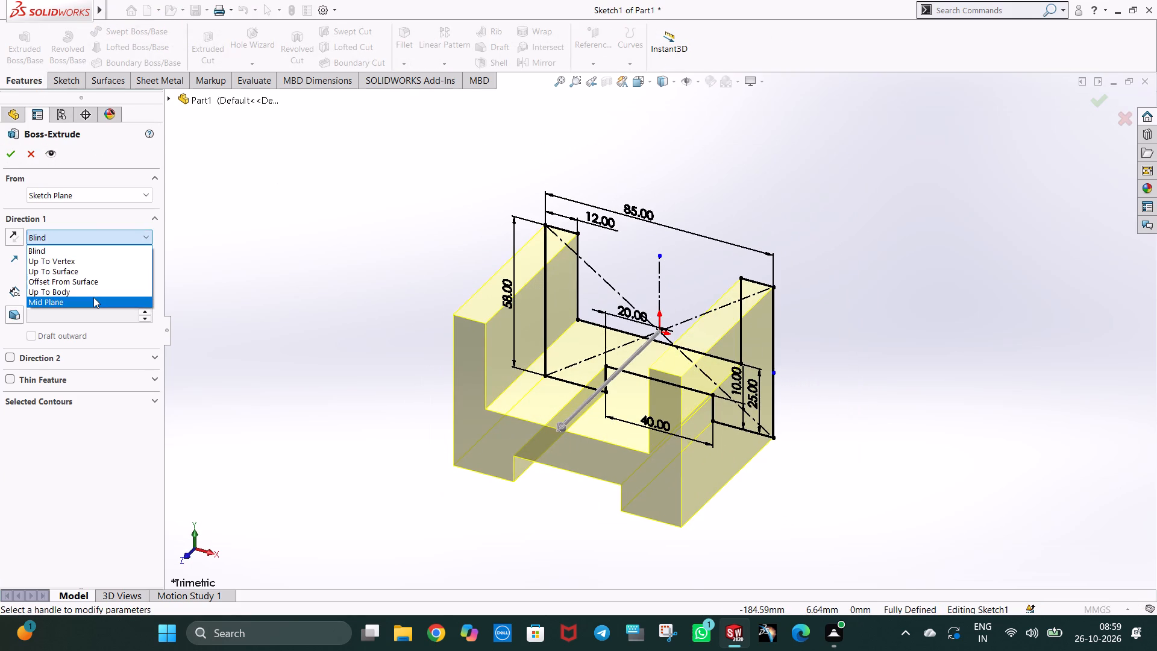
{"action": "left_click", "coordinate": [93, 298]}
{"action": "left_click", "coordinate": [11, 151]}
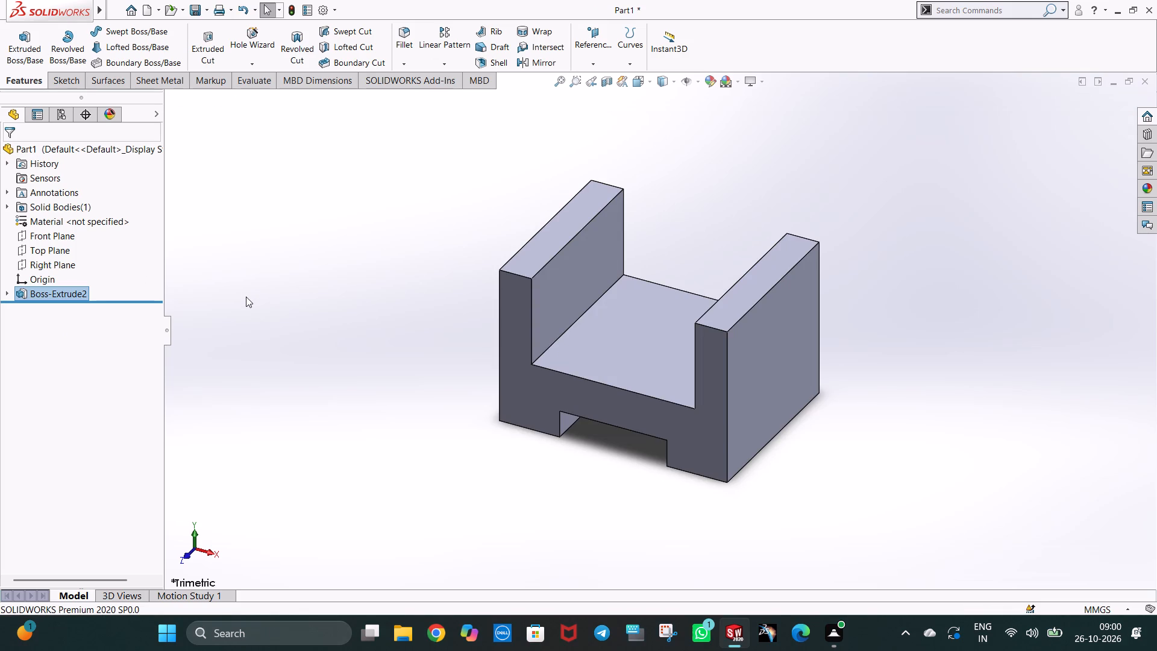
Start a sketch on the floor face between the arms and draw a 10 mm radius circle centred on the origin.
{"action": "key", "text": "ctrl+5"}
{"action": "right_click", "coordinate": [597, 291]}
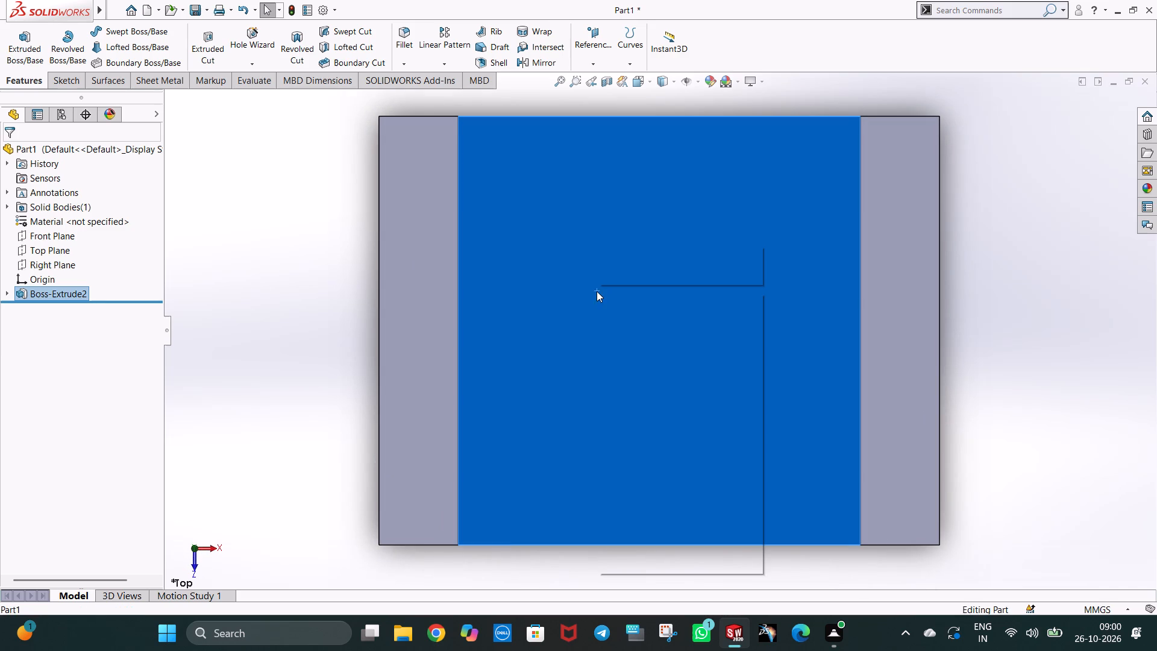
{"action": "left_click", "coordinate": [628, 268]}
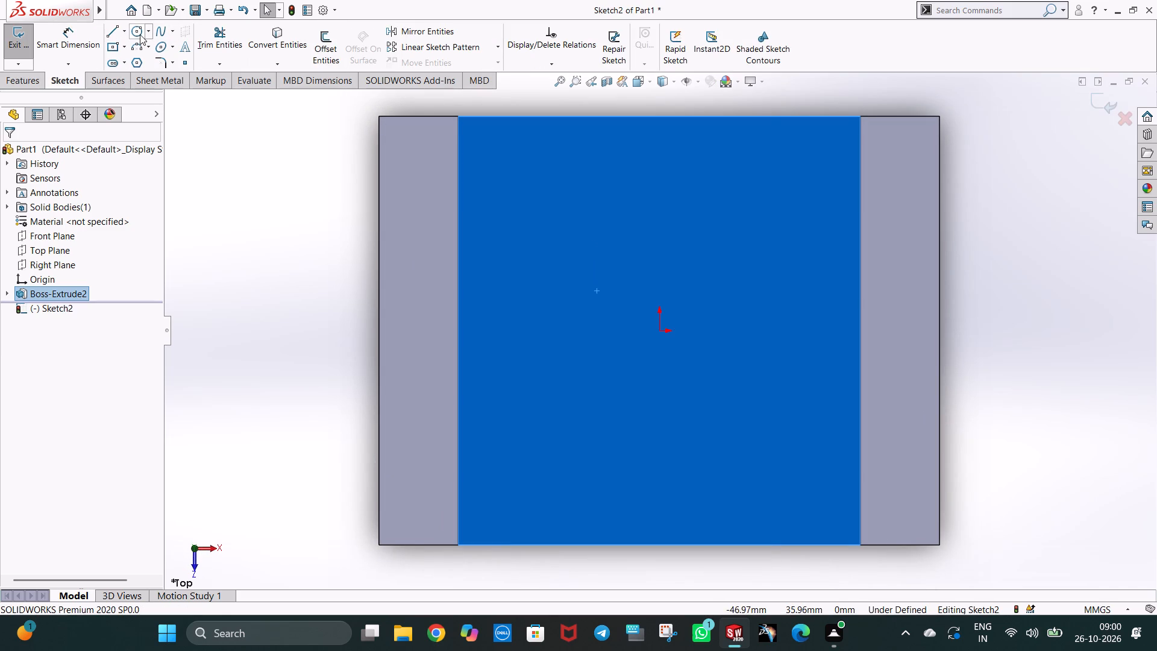
{"action": "left_click", "coordinate": [140, 34]}
{"action": "left_click", "coordinate": [660, 330]}
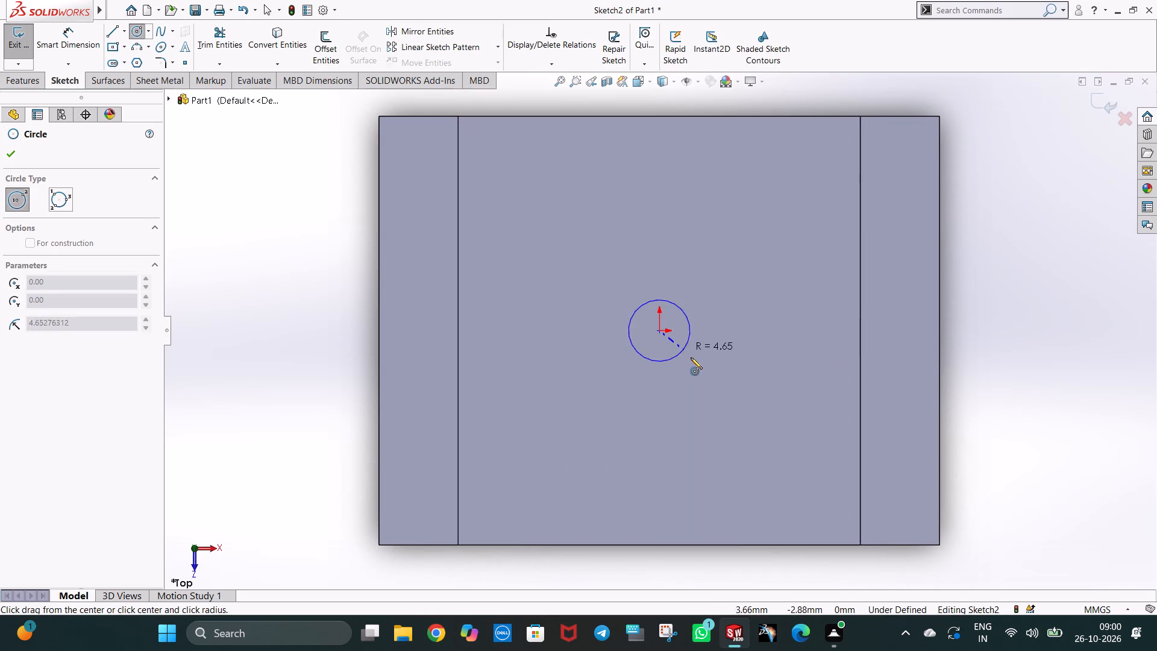
{"action": "left_click", "coordinate": [705, 379]}
{"action": "type", "text": "10"}
{"action": "key", "text": "Return"}
{"action": "key", "text": "Escape"}
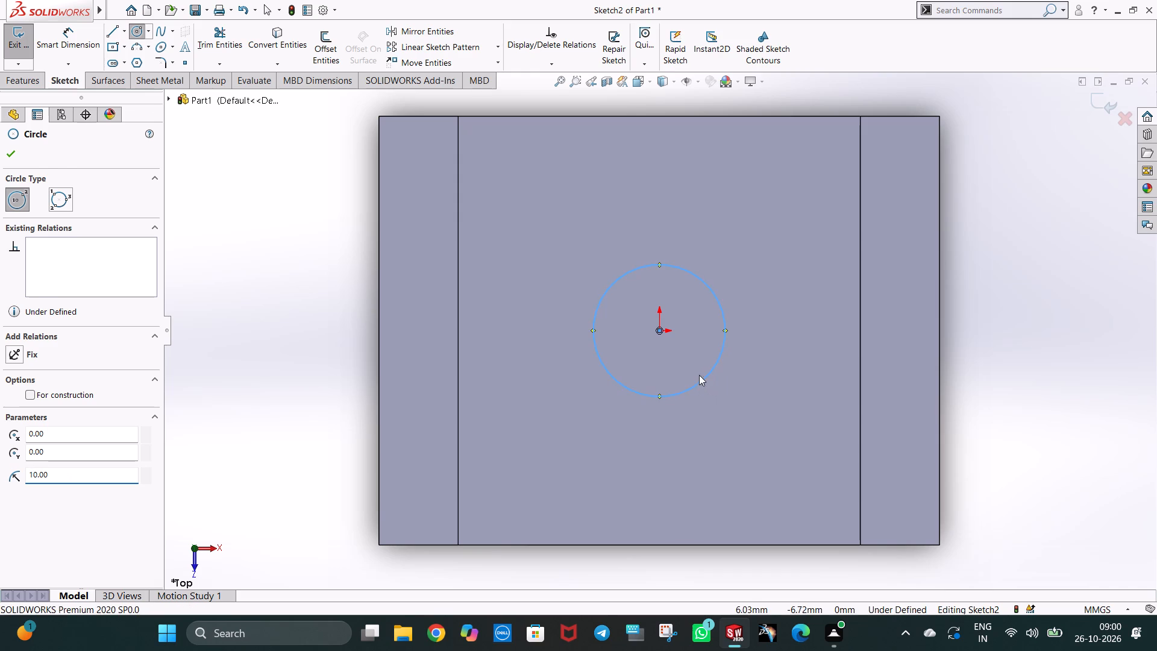
Dimension the floor circle's diameter at 20 mm.
{"action": "left_click", "coordinate": [85, 40]}
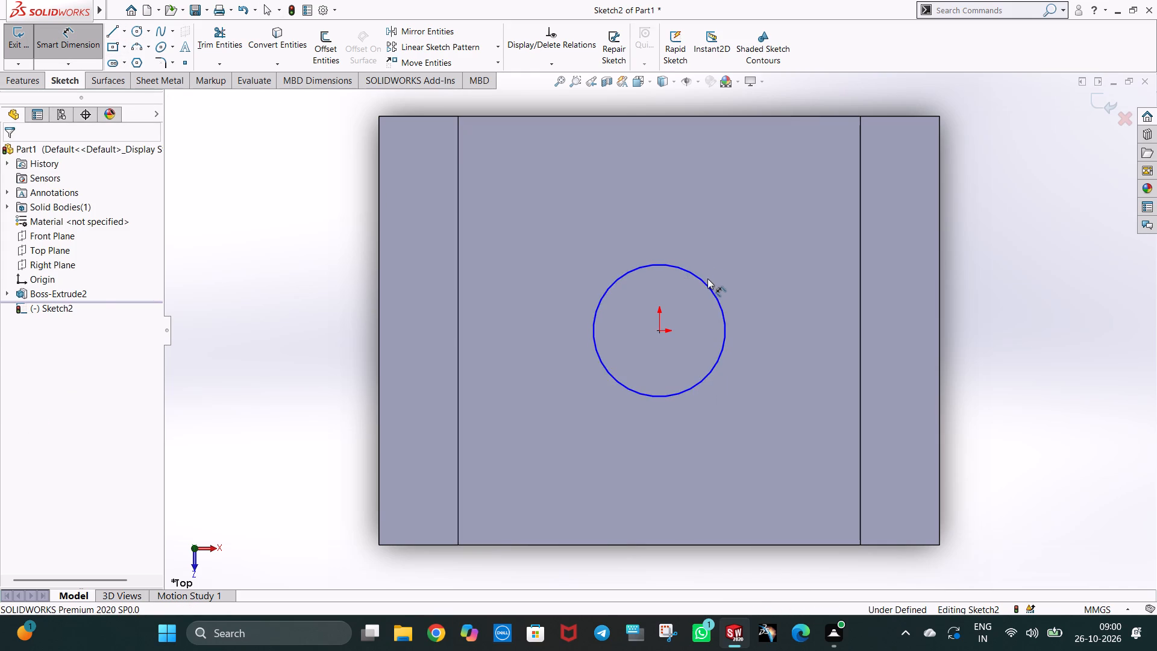
{"action": "left_click", "coordinate": [707, 281]}
{"action": "left_click", "coordinate": [690, 319]}
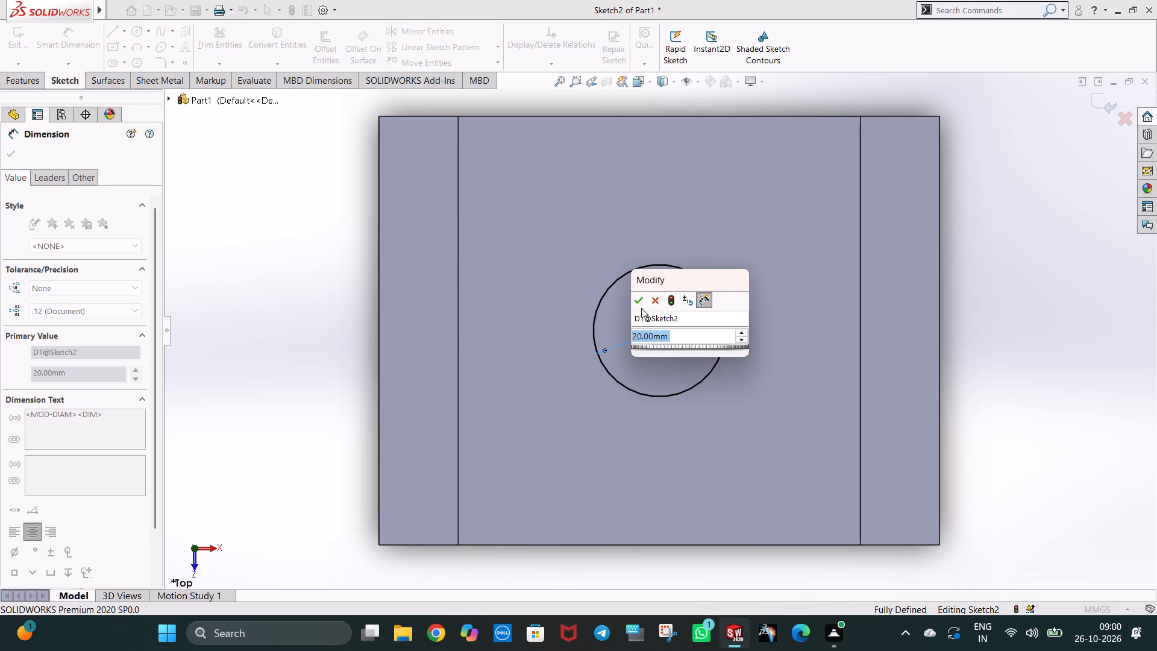
{"action": "left_click", "coordinate": [639, 303]}
Cut the circle downward through the base with a 65 mm blind Extruded Cut.
{"action": "middle_click_drag", "start_coordinate": [657, 447], "coordinate": [664, 288]}
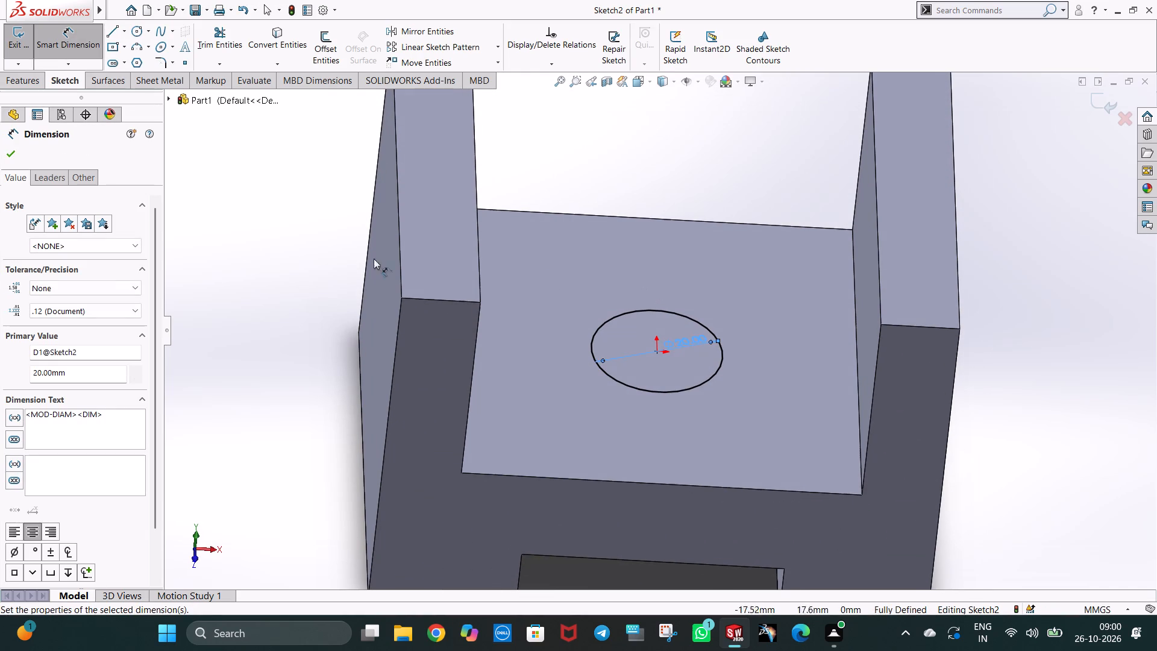
{"action": "left_click", "coordinate": [16, 80]}
{"action": "left_click", "coordinate": [201, 41]}
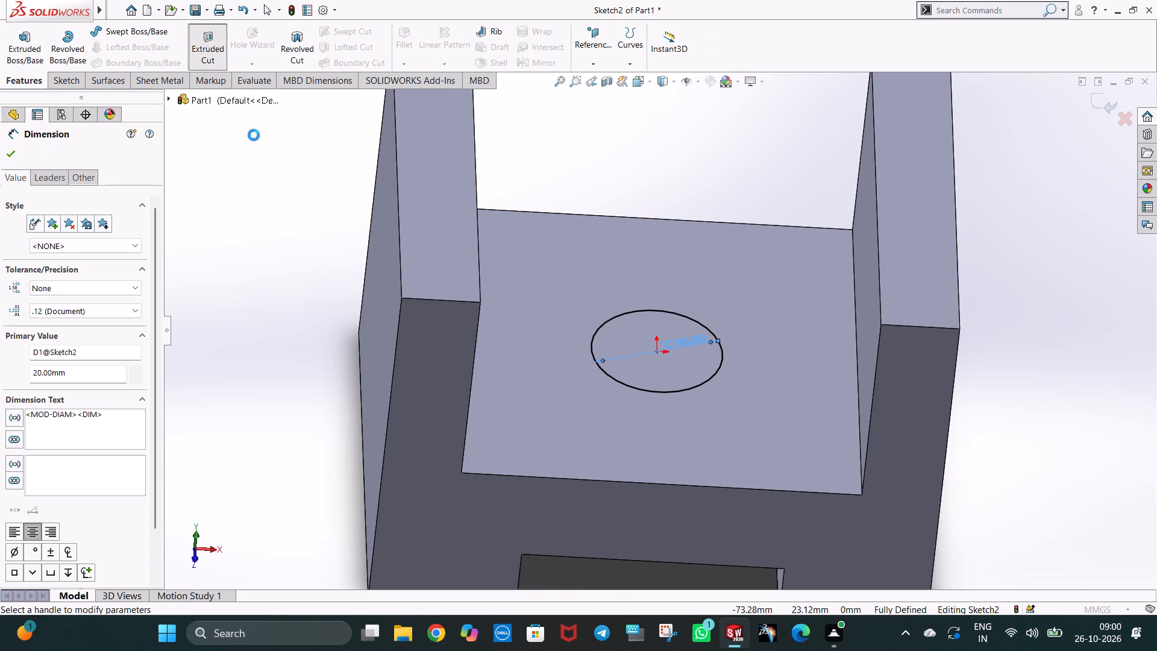
{"action": "middle_click_drag", "start_coordinate": [571, 423], "coordinate": [571, 360]}
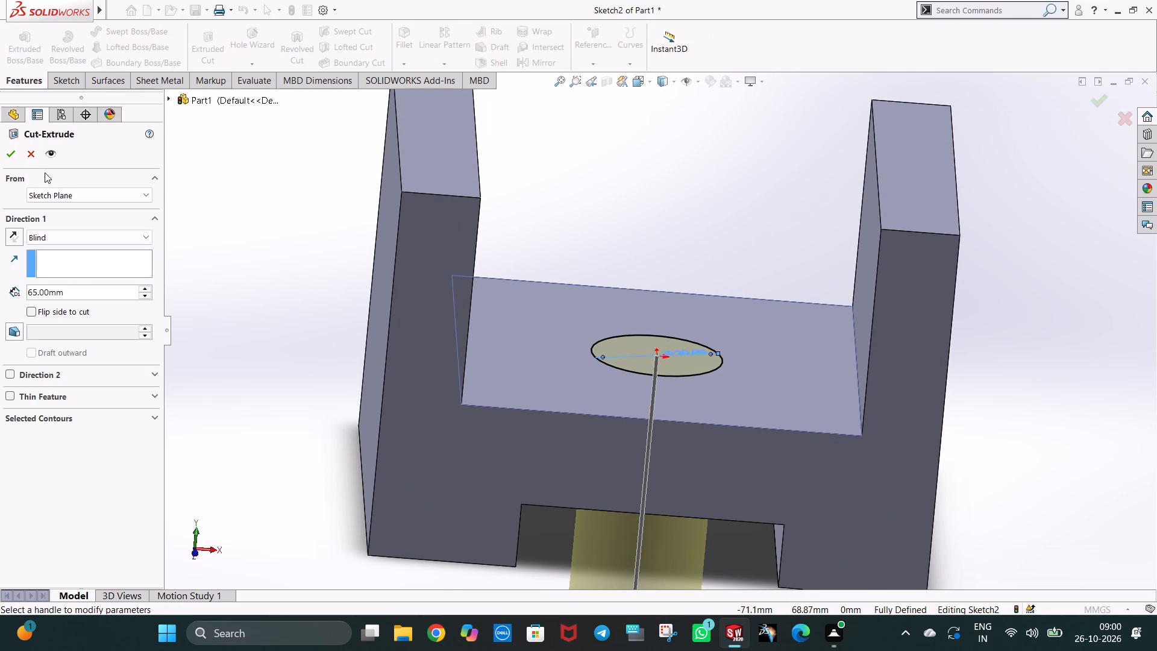
{"action": "left_click", "coordinate": [16, 151]}
Start a sketch on the outer face of the +X arm and draw a 6 mm radius circle centred on the top edge's midpoint.
{"action": "middle_click_drag", "start_coordinate": [900, 407], "coordinate": [884, 397]}
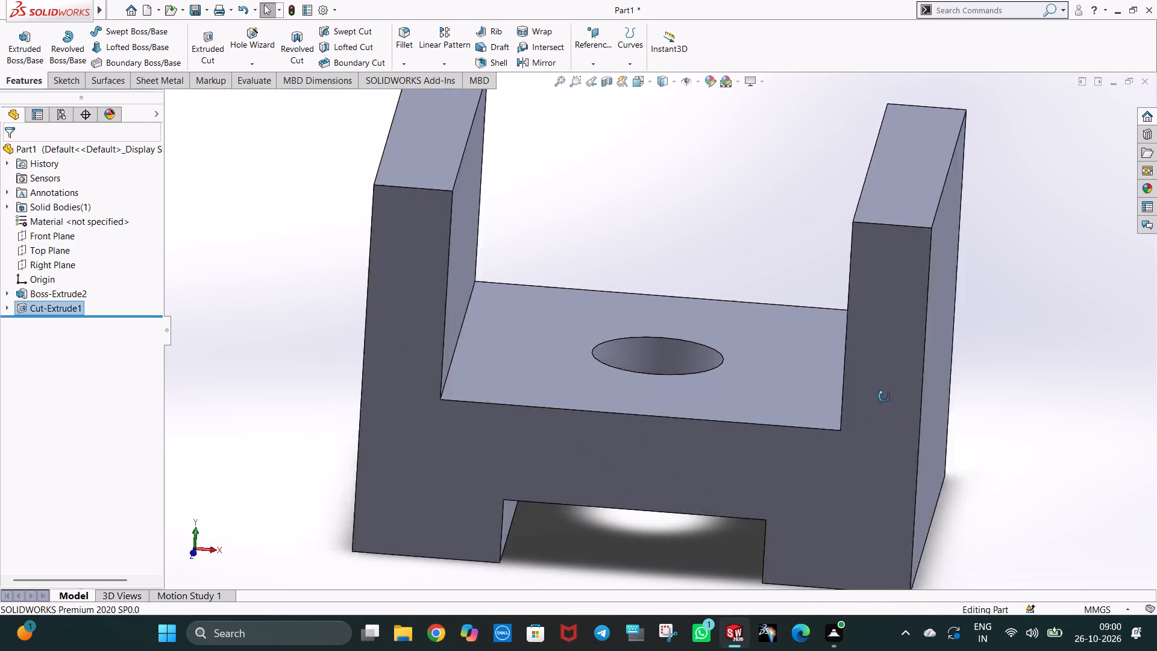
{"action": "middle_click_drag", "start_coordinate": [884, 397], "coordinate": [791, 387]}
{"action": "right_click", "coordinate": [687, 366]}
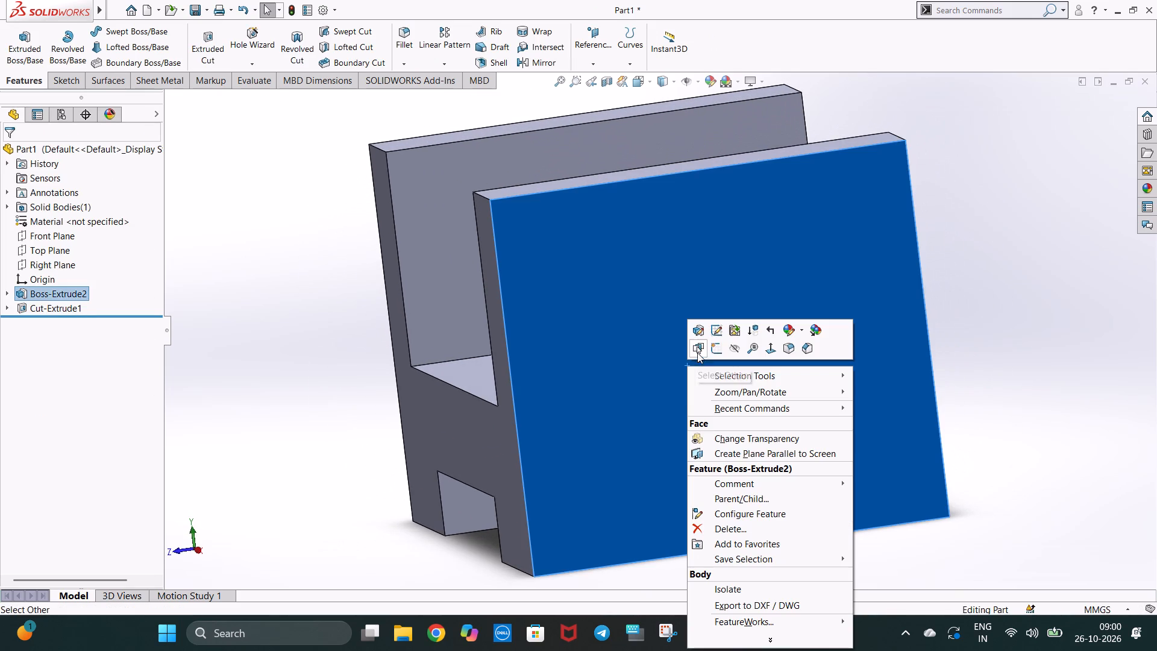
{"action": "left_click", "coordinate": [718, 350]}
{"action": "key", "text": "ctrl+8"}
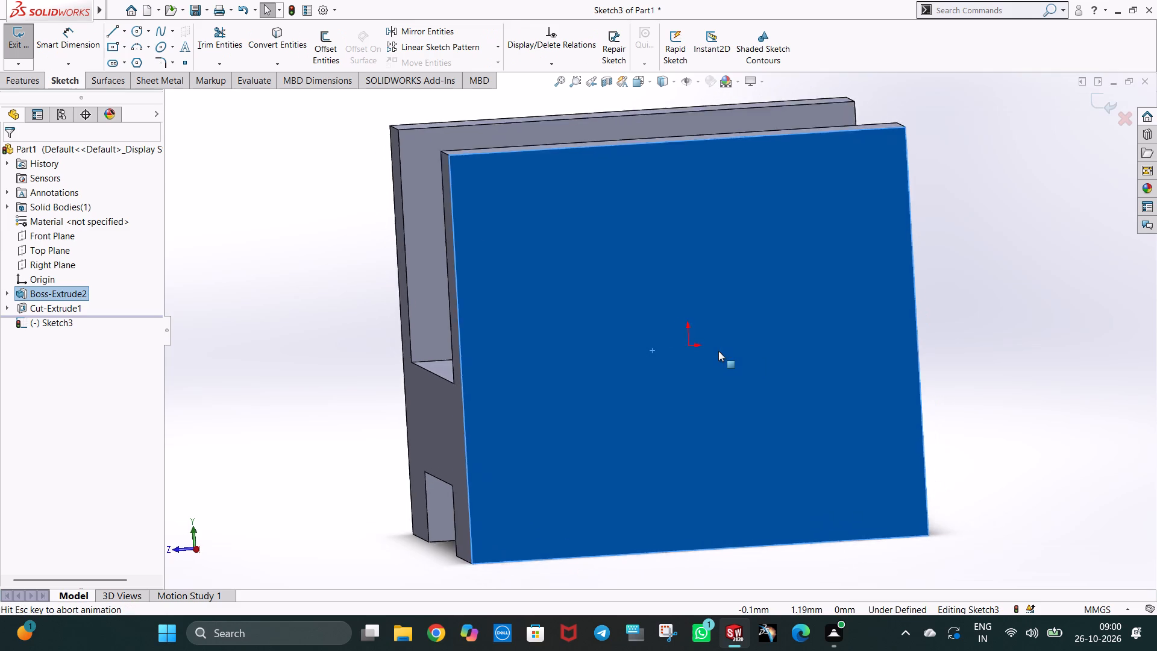
{"action": "scroll", "coordinate": [718, 351], "scroll_direction": "up", "scroll_amount": 2}
{"action": "scroll", "coordinate": [669, 175], "scroll_direction": "up", "scroll_amount": 1}
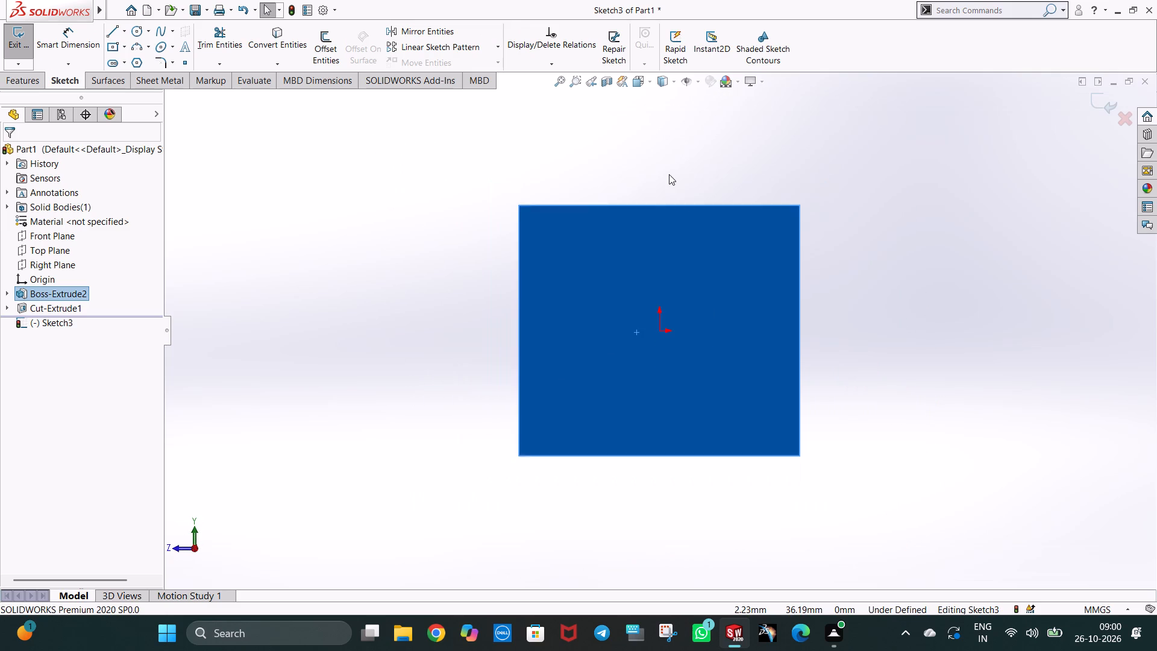
{"action": "scroll", "coordinate": [669, 174], "scroll_direction": "down", "scroll_amount": 1}
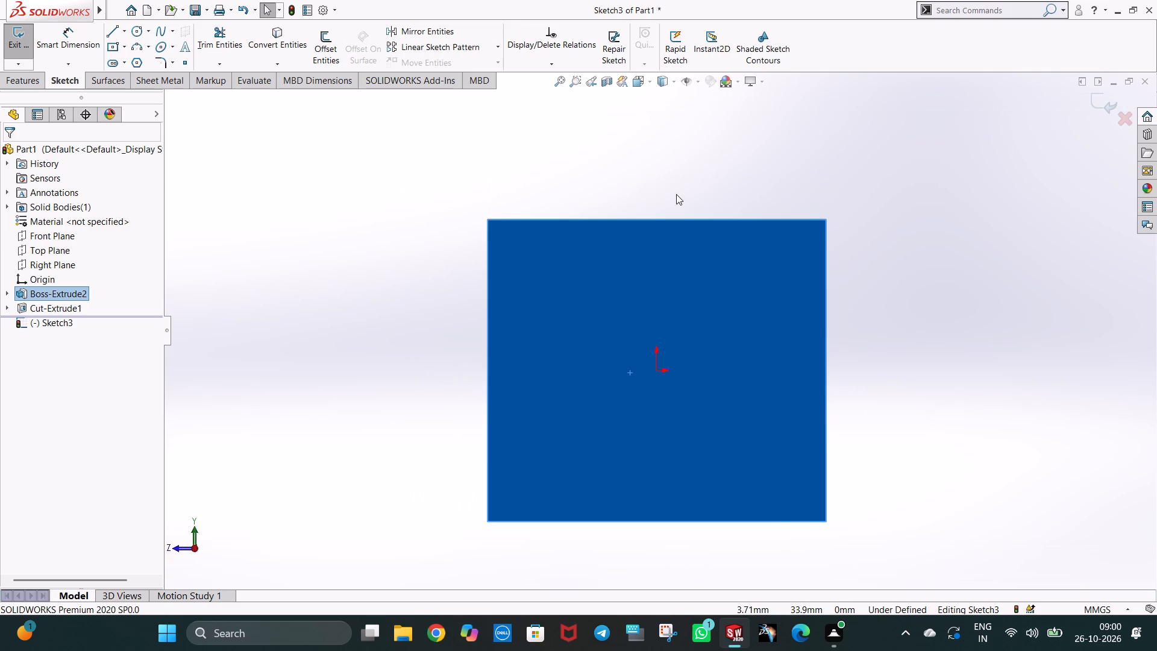
{"action": "scroll", "coordinate": [676, 194], "scroll_direction": "up", "scroll_amount": 1}
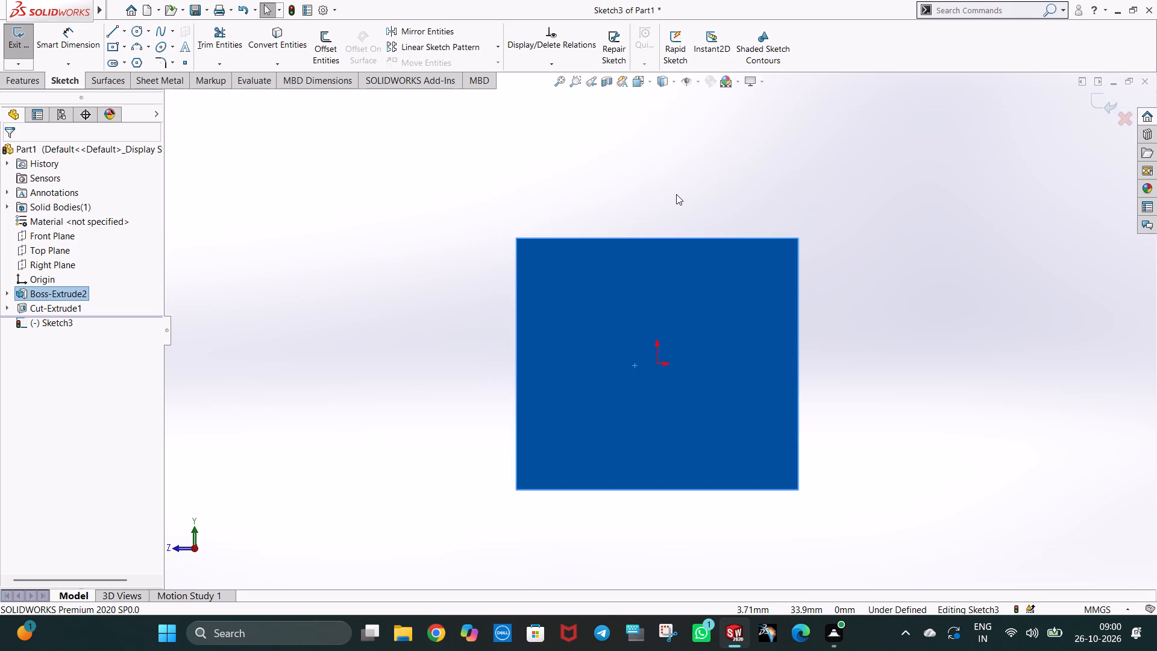
{"action": "scroll", "coordinate": [676, 194], "scroll_direction": "down", "scroll_amount": 2}
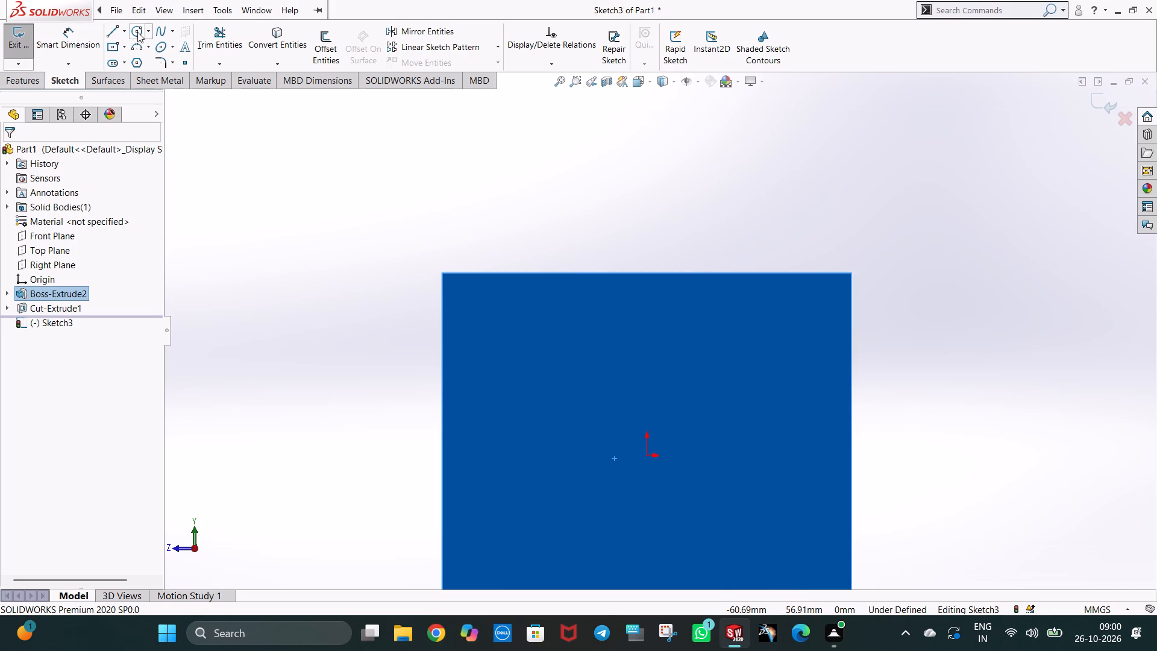
{"action": "left_click", "coordinate": [137, 32]}
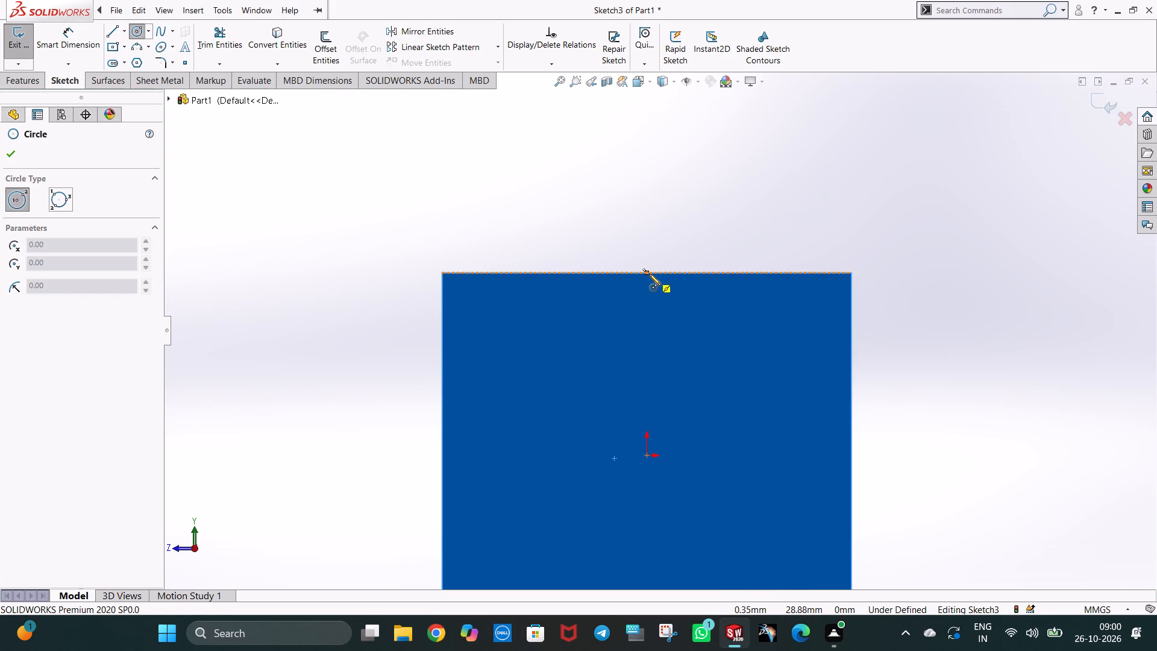
{"action": "left_click", "coordinate": [649, 274]}
{"action": "left_click", "coordinate": [666, 301]}
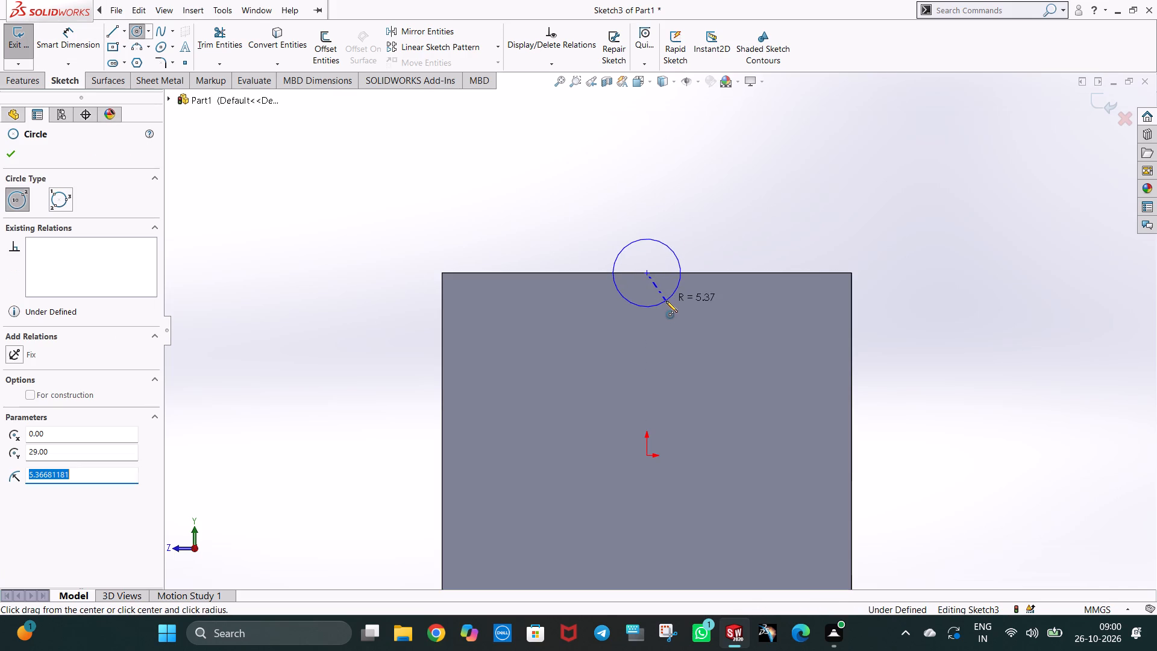
{"action": "key", "text": "6"}
{"action": "key", "text": "Return"}
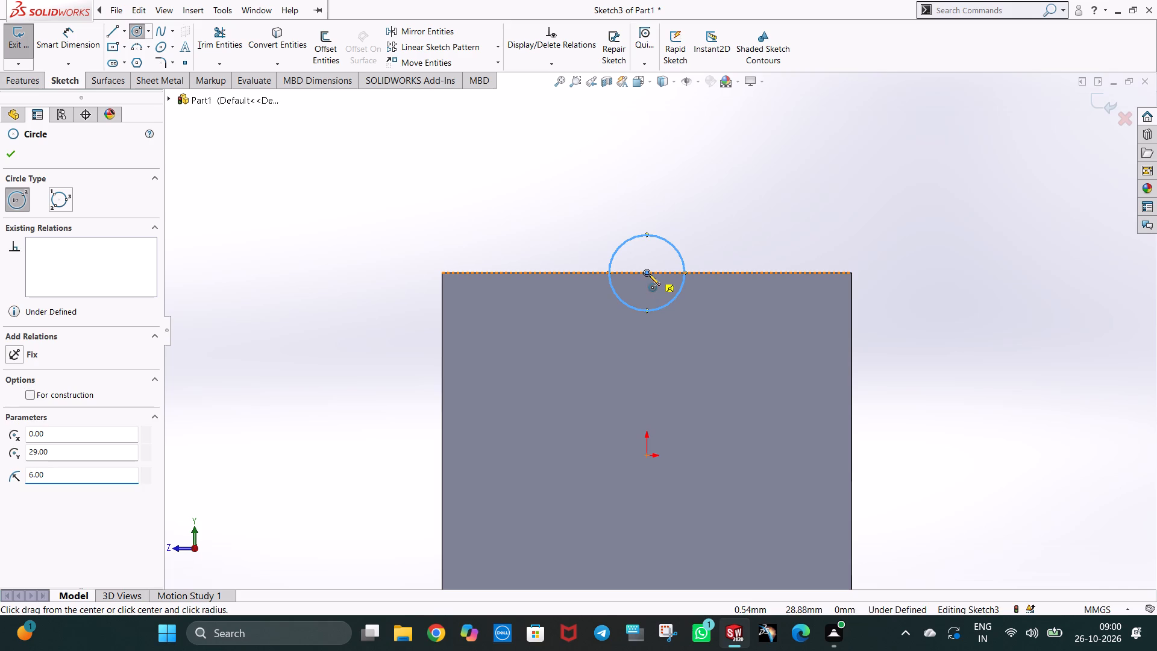
Draw a concentric 15 mm radius circle around the 6 mm radius circle.
{"action": "left_click", "coordinate": [647, 271]}
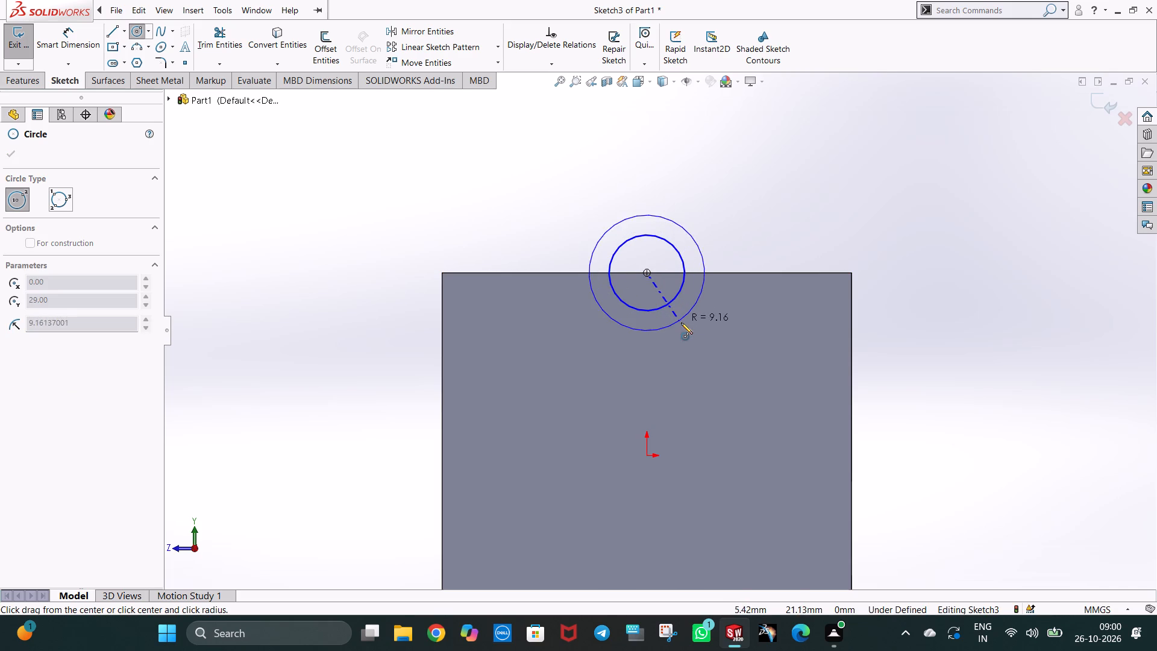
{"action": "left_click", "coordinate": [689, 348]}
{"action": "type", "text": "15"}
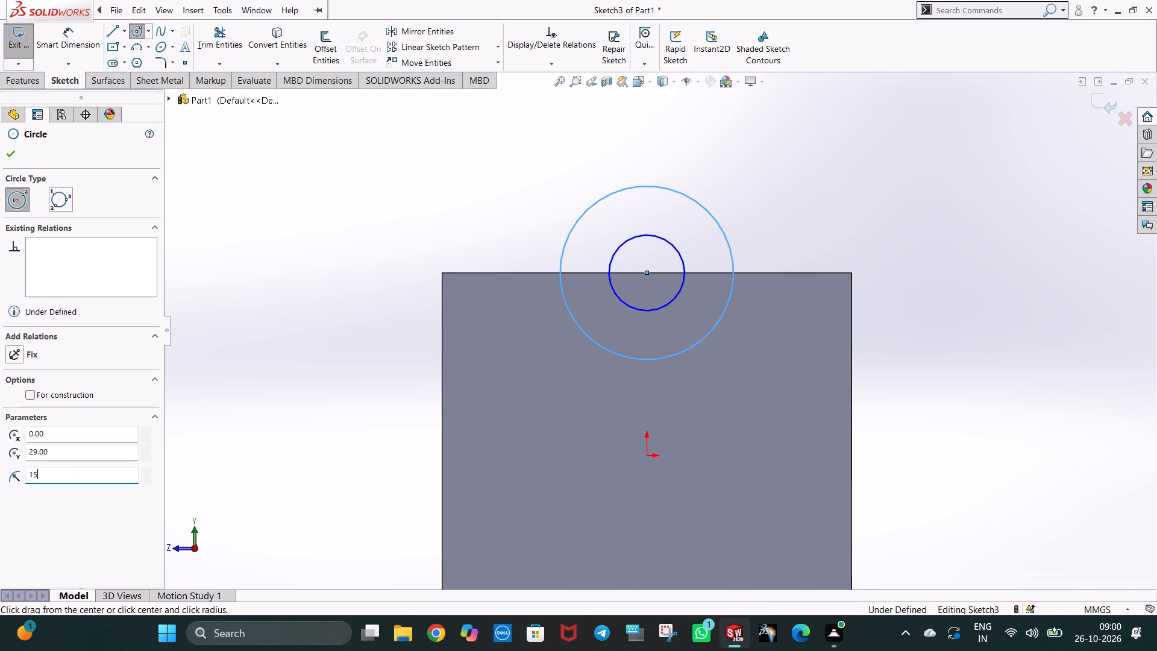
{"action": "key", "text": "Return"}
{"action": "key", "text": "Escape"}
{"action": "scroll", "coordinate": [684, 339], "scroll_direction": "up", "scroll_amount": 3}
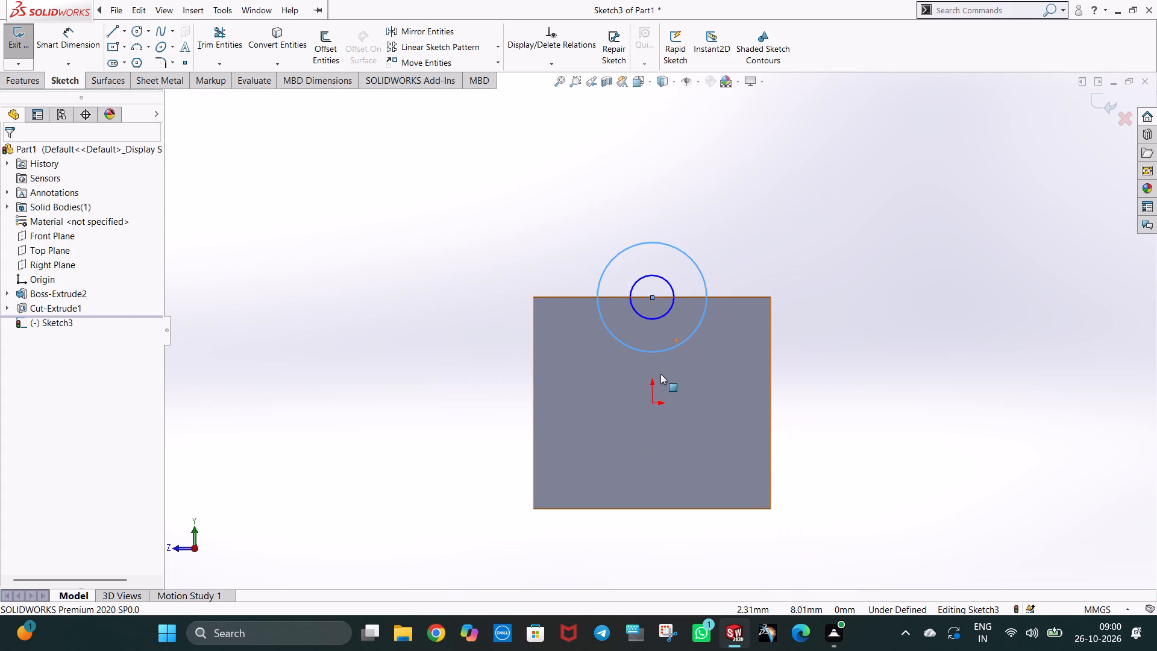
{"action": "scroll", "coordinate": [657, 379], "scroll_direction": "down", "scroll_amount": 2}
{"action": "key", "text": "Escape"}
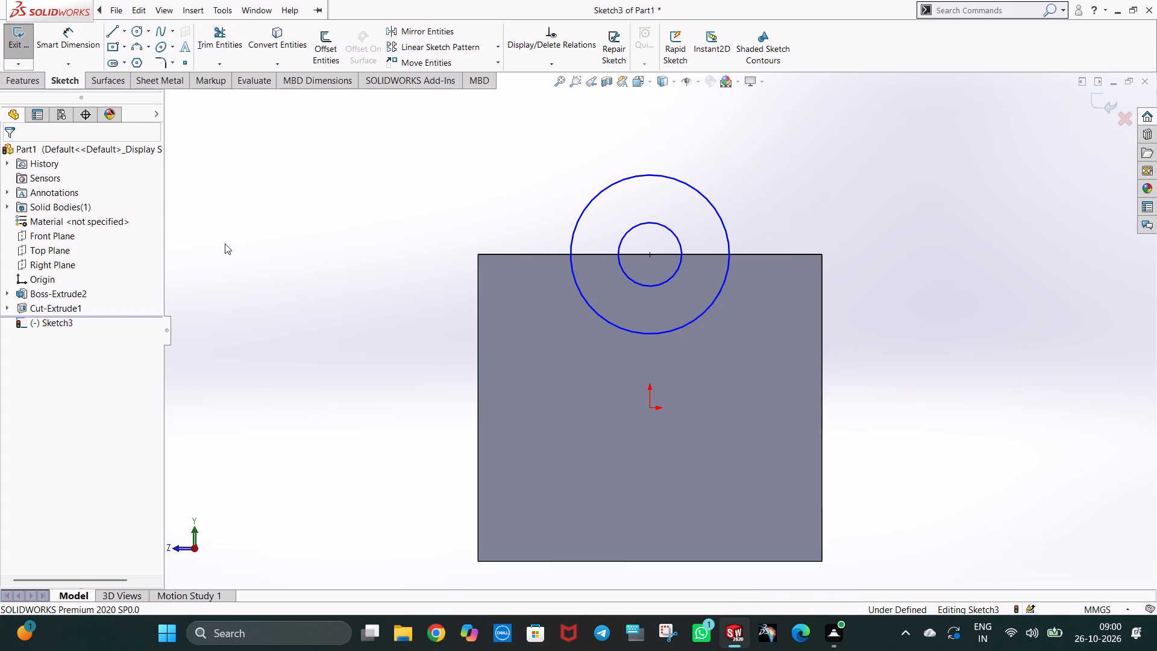
{"action": "scroll", "coordinate": [541, 343], "scroll_direction": "up", "scroll_amount": 2}
{"action": "scroll", "coordinate": [541, 343], "scroll_direction": "down", "scroll_amount": 1}
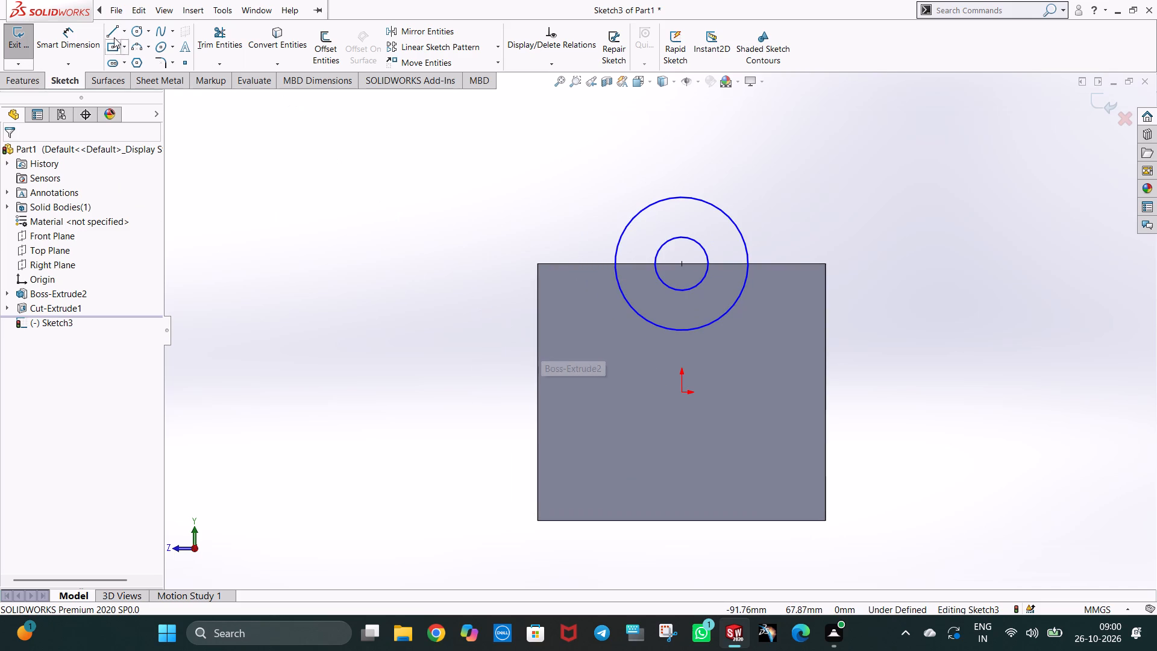
Draw a vertical construction line 25 mm long up the face's +Z edge from its bottom corner.
{"action": "left_click", "coordinate": [123, 34]}
{"action": "left_click", "coordinate": [131, 61]}
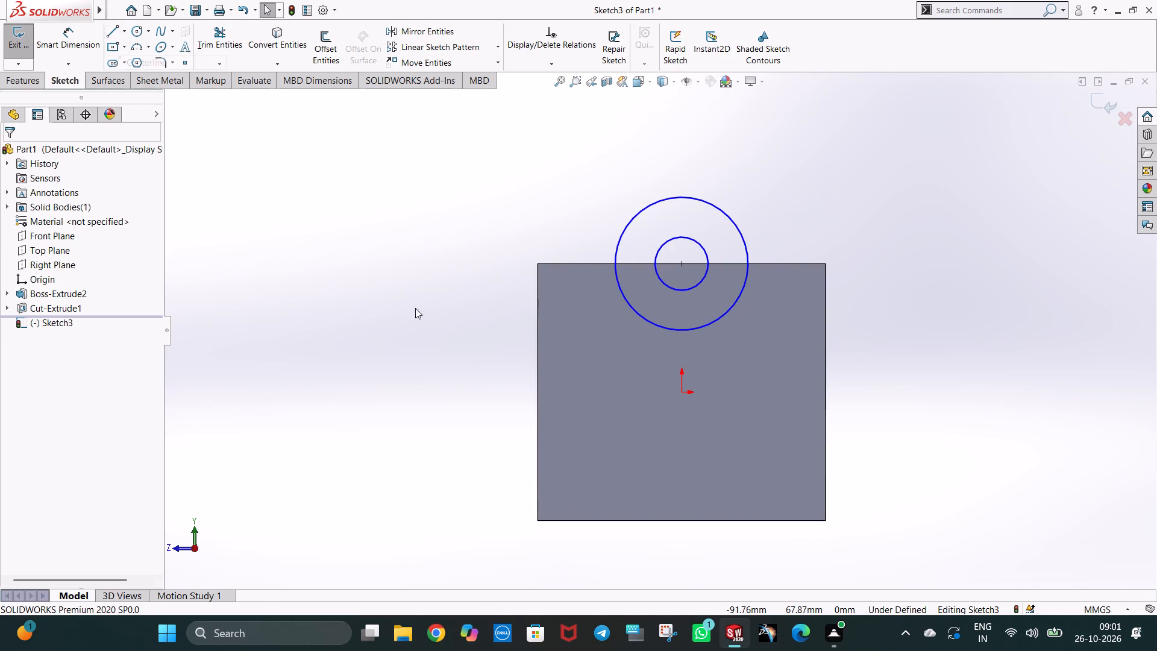
{"action": "left_click", "coordinate": [538, 520]}
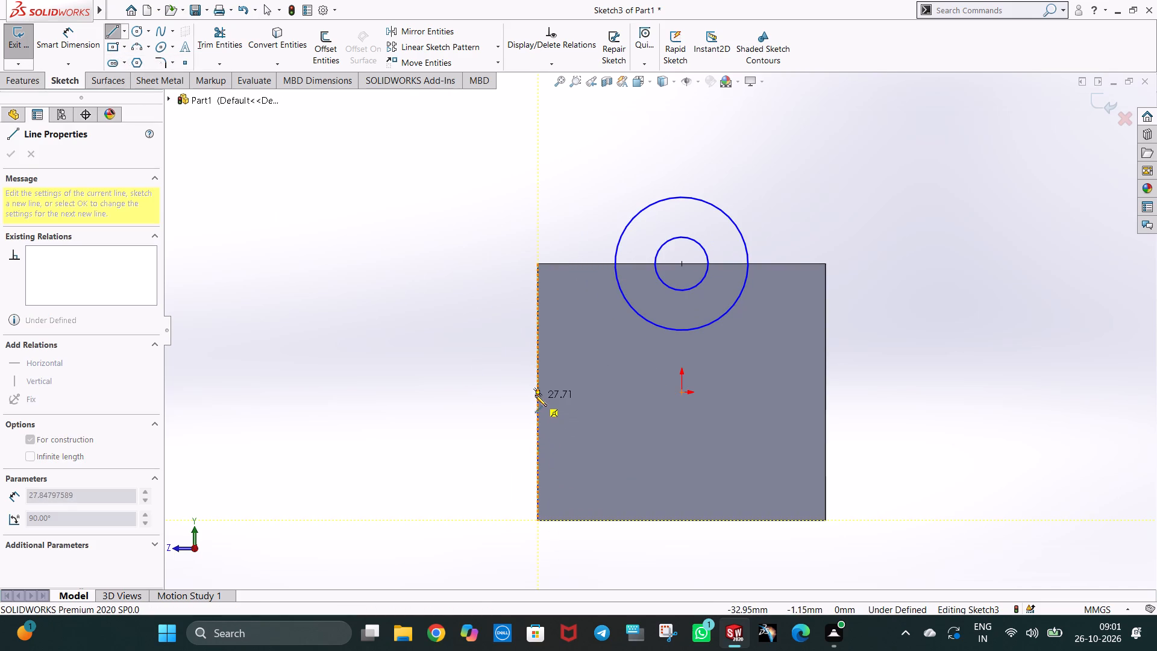
{"action": "left_click", "coordinate": [537, 410]}
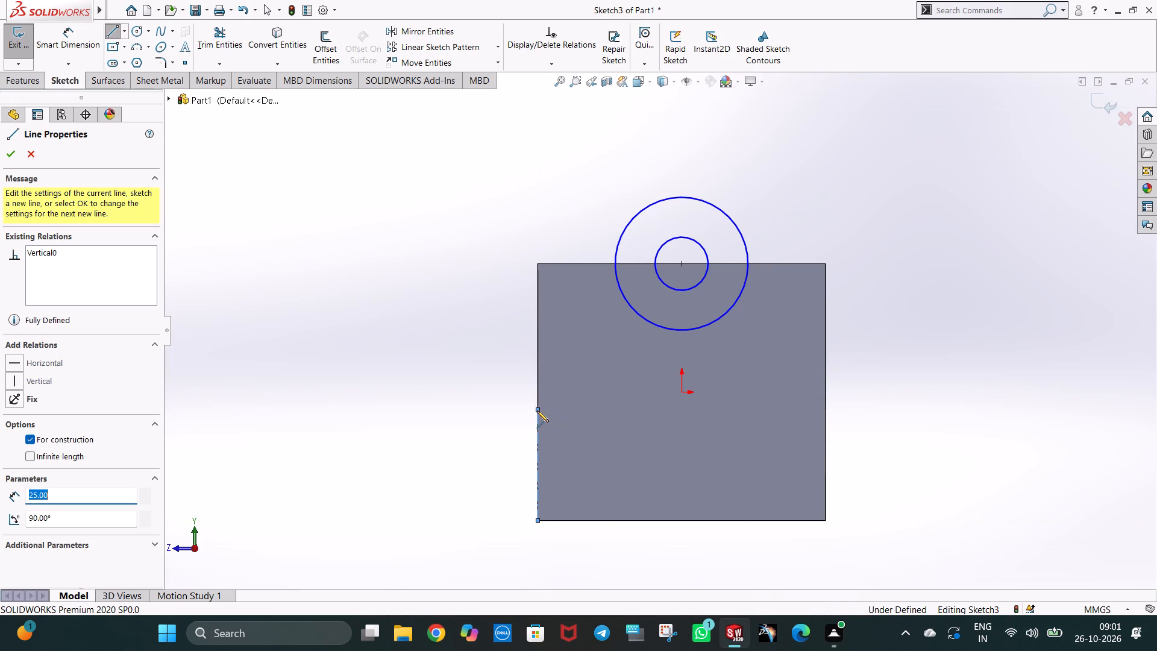
{"action": "key", "text": "Escape"}
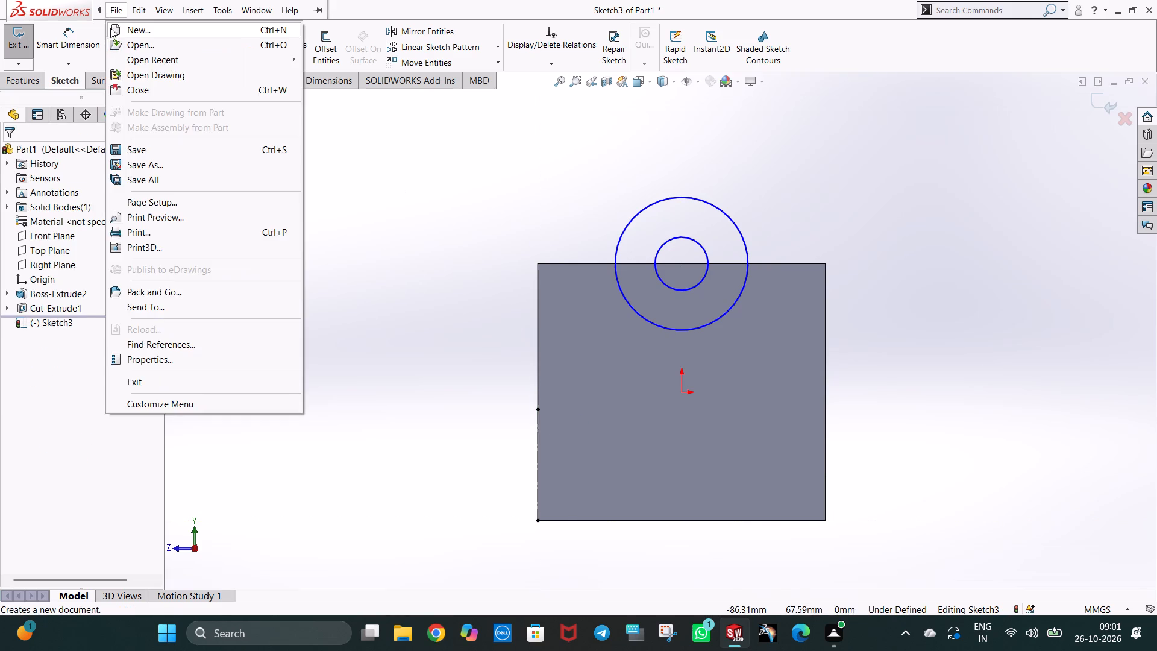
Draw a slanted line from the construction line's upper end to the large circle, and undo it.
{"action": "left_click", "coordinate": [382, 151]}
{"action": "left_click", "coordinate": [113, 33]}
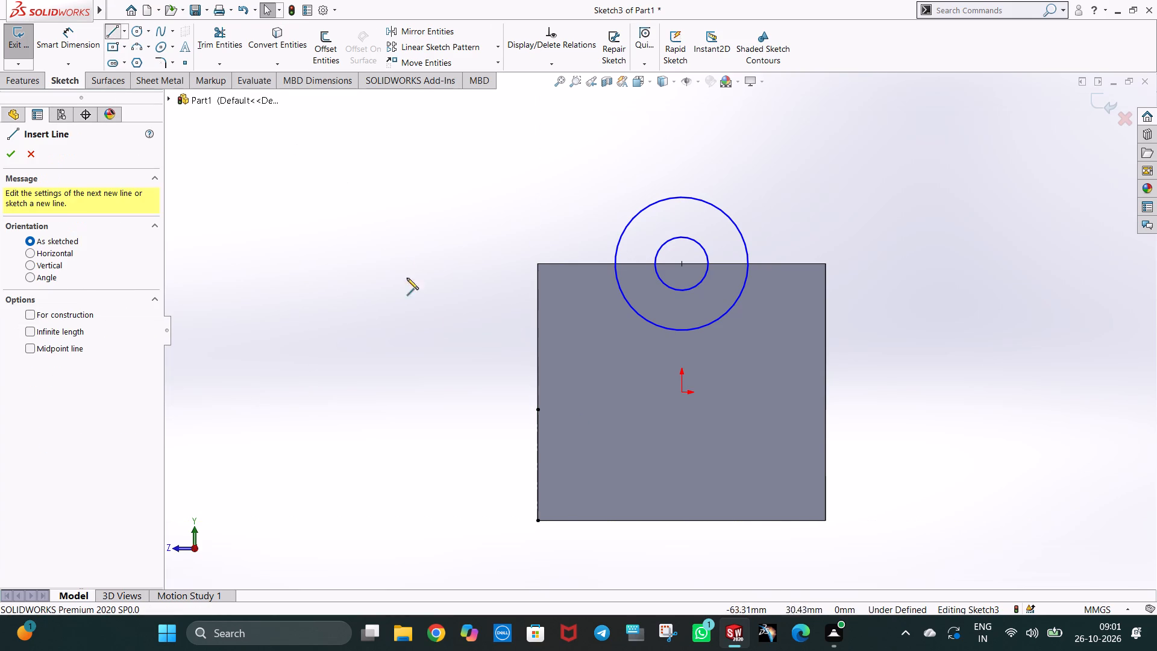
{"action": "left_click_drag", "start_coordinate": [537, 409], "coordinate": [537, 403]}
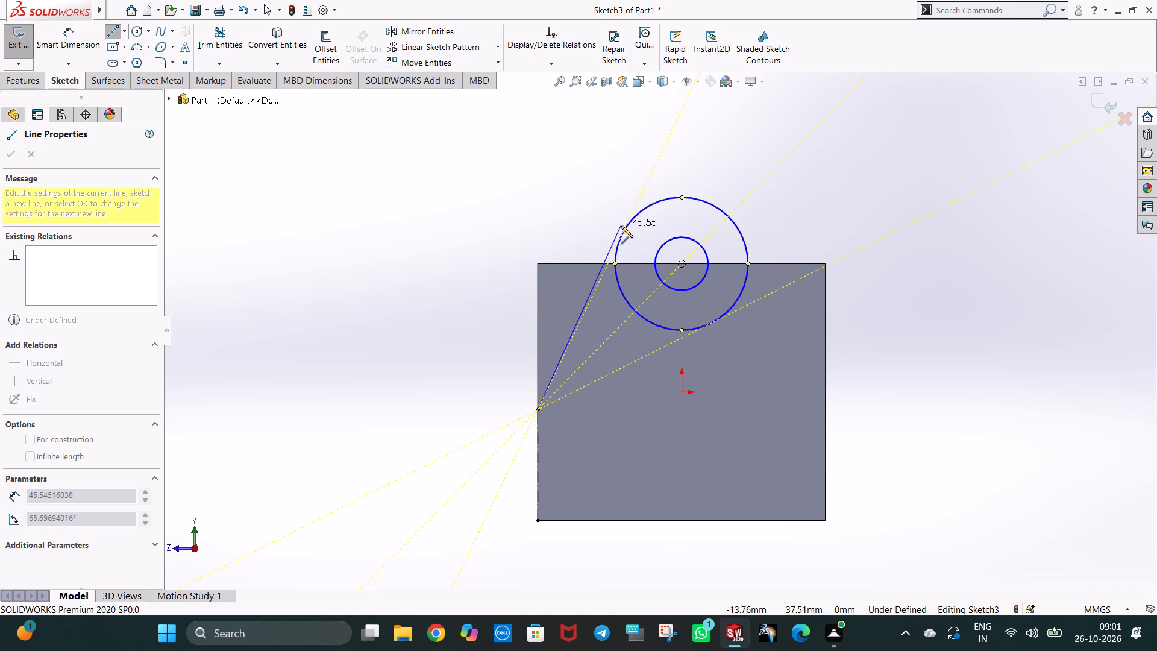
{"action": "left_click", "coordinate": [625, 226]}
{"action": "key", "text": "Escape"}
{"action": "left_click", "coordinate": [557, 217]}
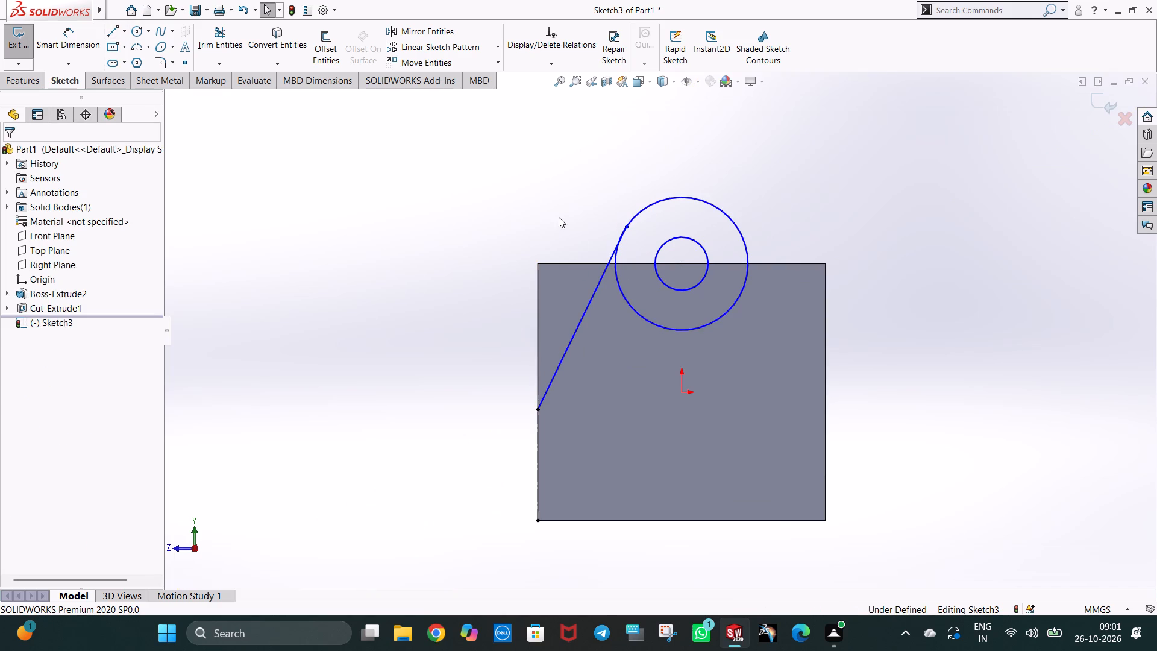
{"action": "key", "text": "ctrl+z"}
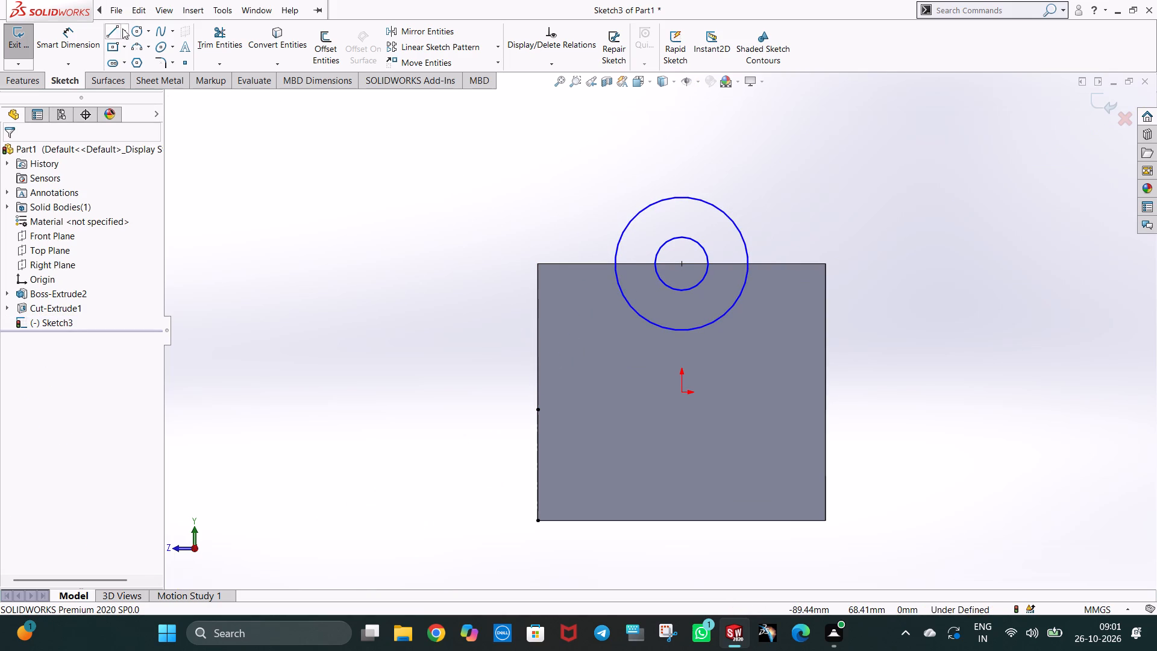
Draw a slanted line about 44 mm long from the construction line's upper end to the large circle's near side.
{"action": "left_click", "coordinate": [110, 28]}
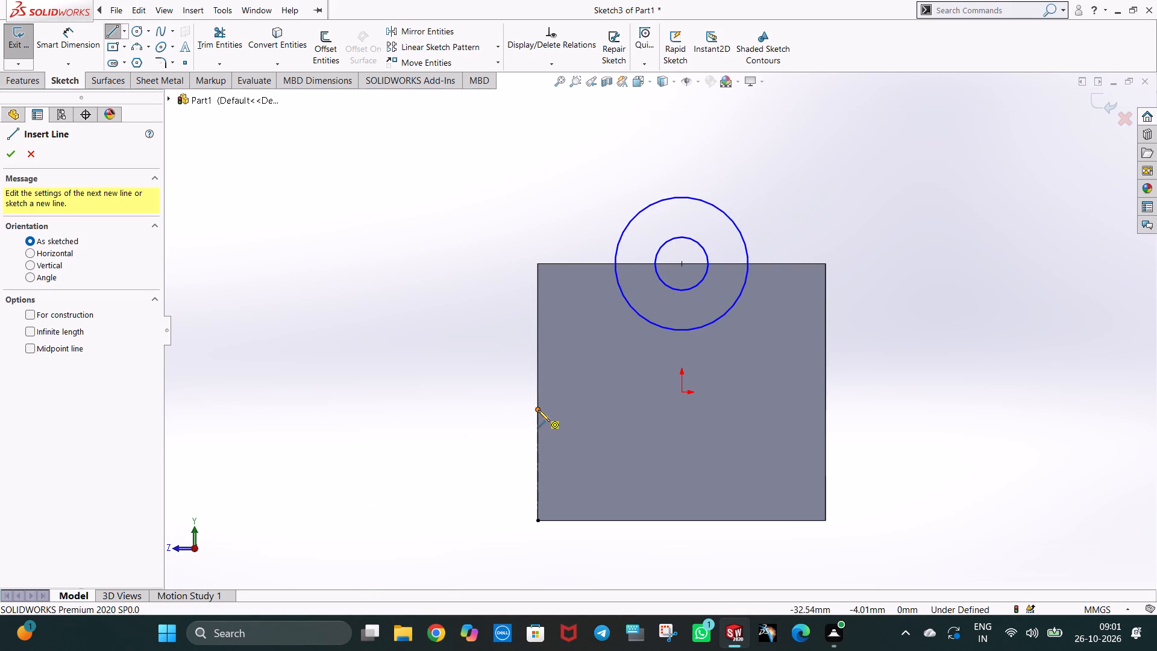
{"action": "left_click", "coordinate": [538, 410]}
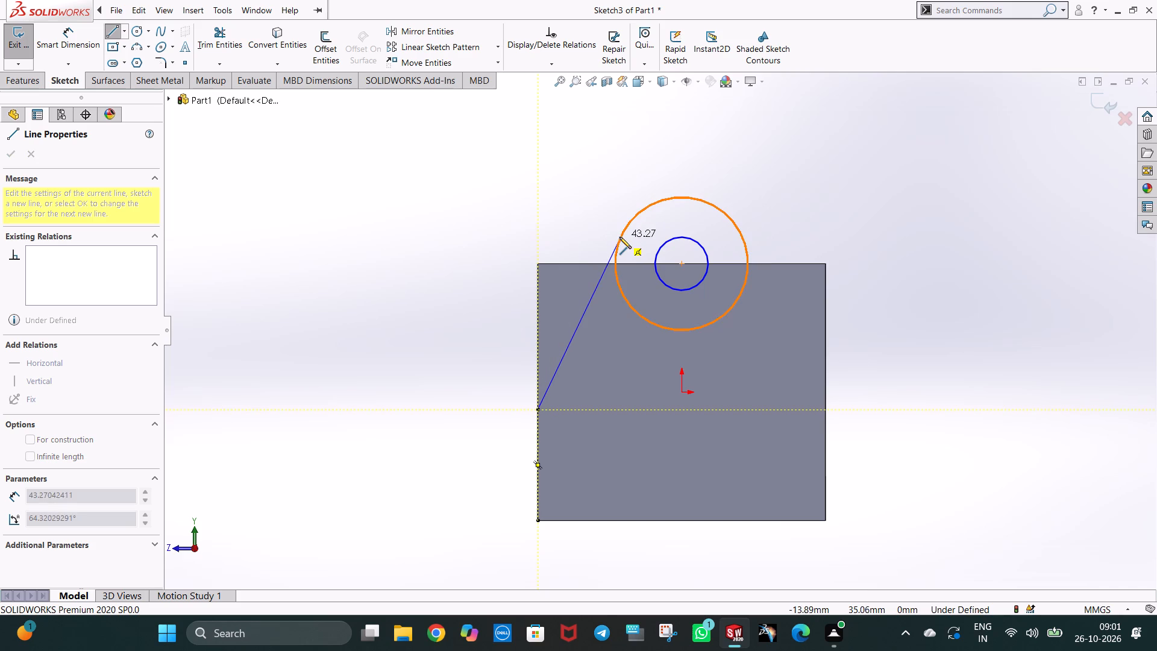
{"action": "left_click", "coordinate": [619, 237]}
{"action": "key", "text": "Escape"}
{"action": "key", "text": "Escape"}
{"action": "left_click", "coordinate": [501, 228]}
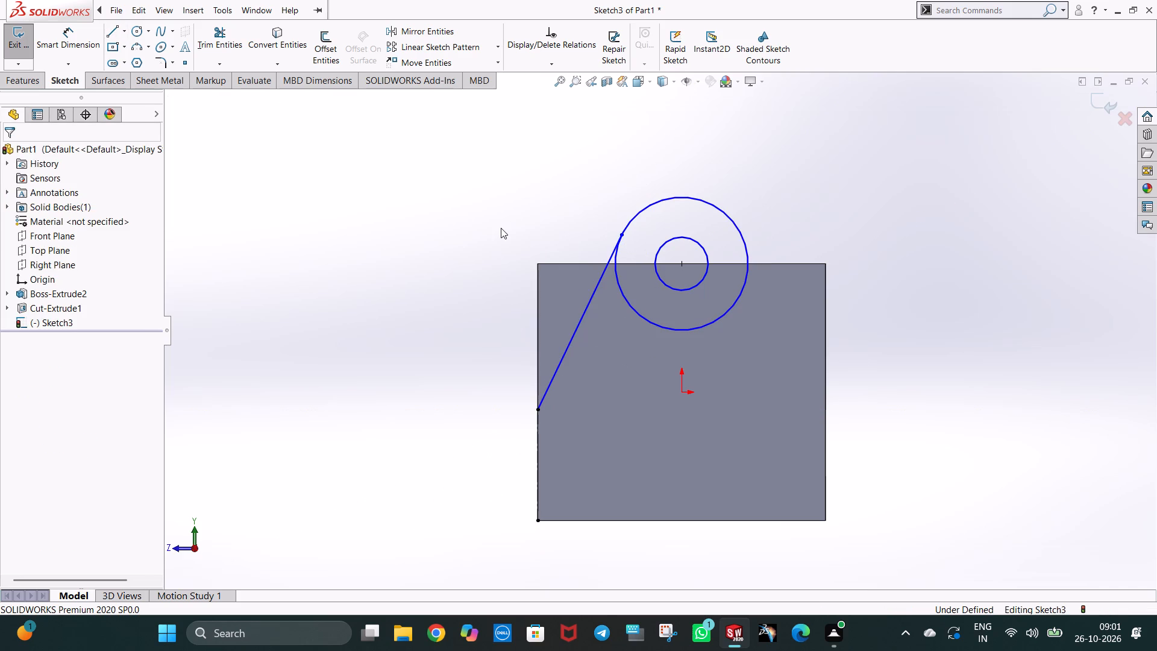
Draw a vertical construction centreline from the origin to the centre of the two circles.
{"action": "left_click", "coordinate": [128, 33]}
{"action": "left_click", "coordinate": [137, 63]}
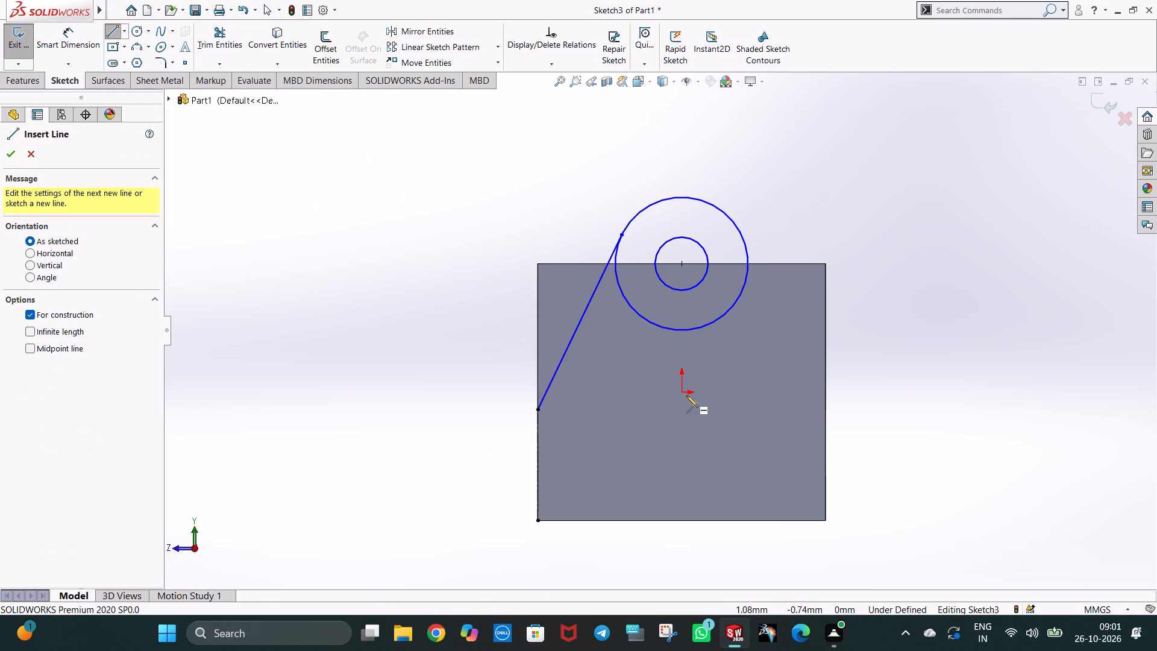
{"action": "left_click", "coordinate": [683, 395]}
{"action": "left_click", "coordinate": [683, 261]}
{"action": "key", "text": "Escape"}
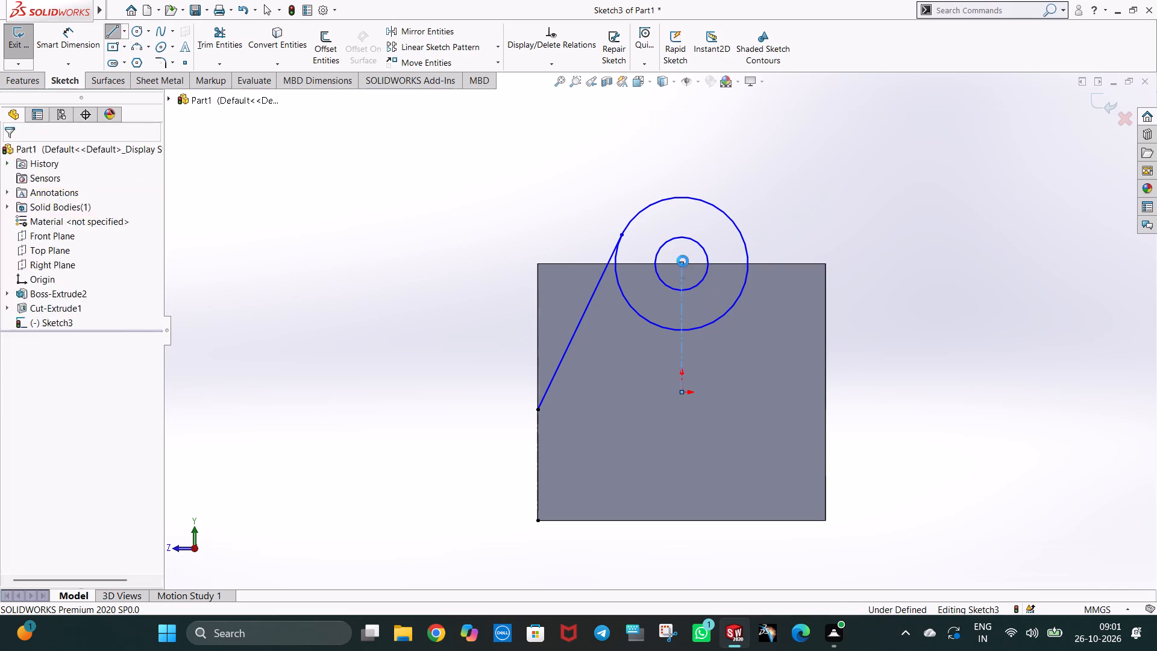
Mirror the slanted line about the vertical centreline to the opposite side of the circles.
{"action": "left_click", "coordinate": [451, 33]}
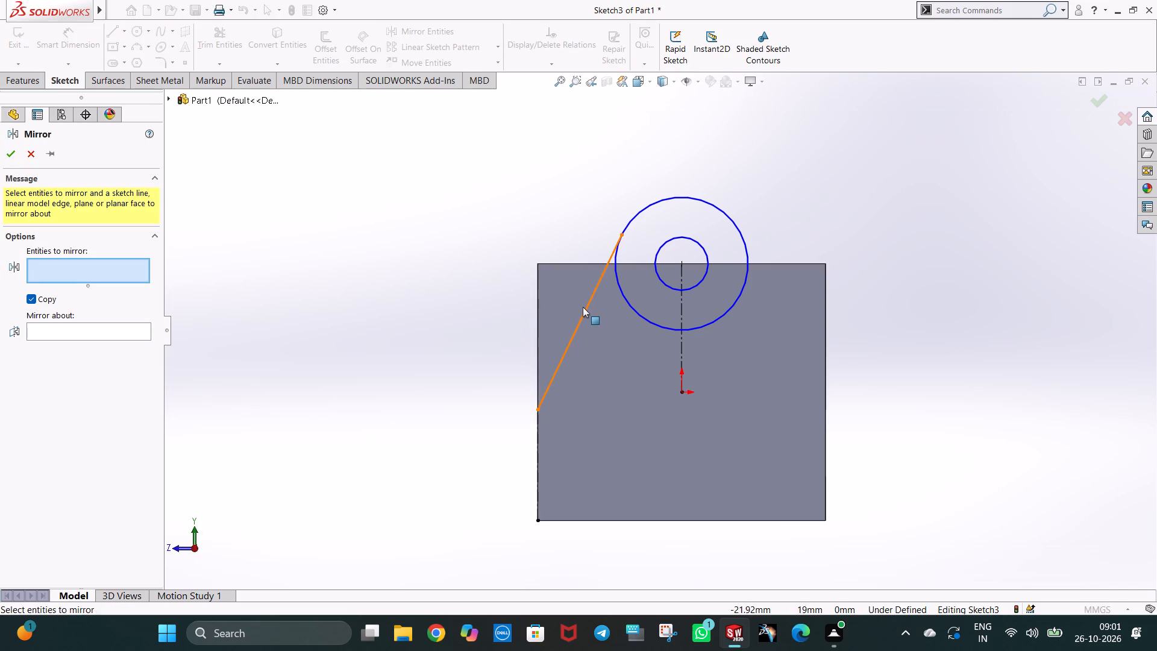
{"action": "left_click", "coordinate": [583, 307]}
{"action": "left_click", "coordinate": [566, 341]}
{"action": "left_click", "coordinate": [569, 345]}
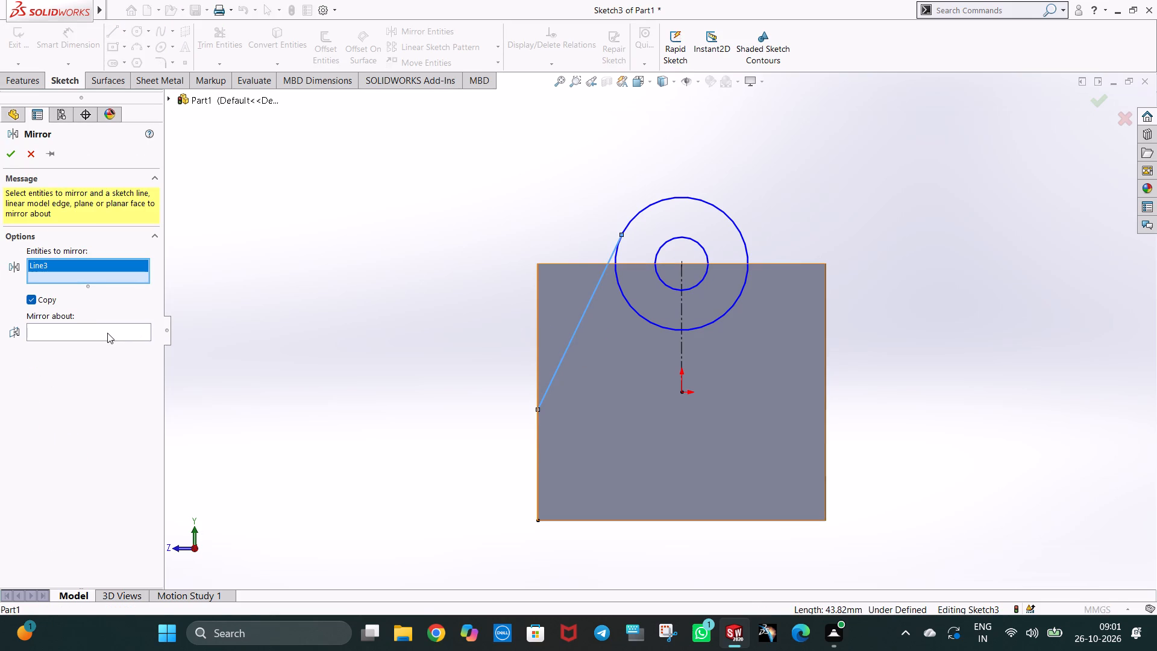
{"action": "left_click", "coordinate": [107, 333]}
{"action": "left_click", "coordinate": [683, 344]}
{"action": "right_click", "coordinate": [683, 344]}
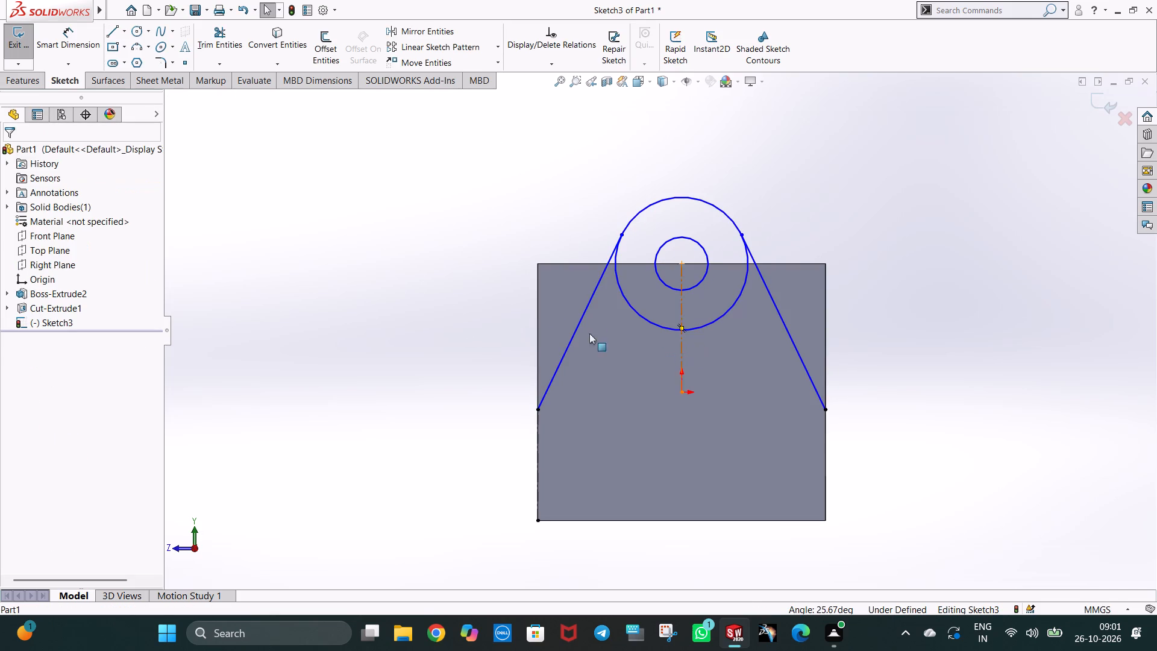
{"action": "left_click", "coordinate": [356, 286]}
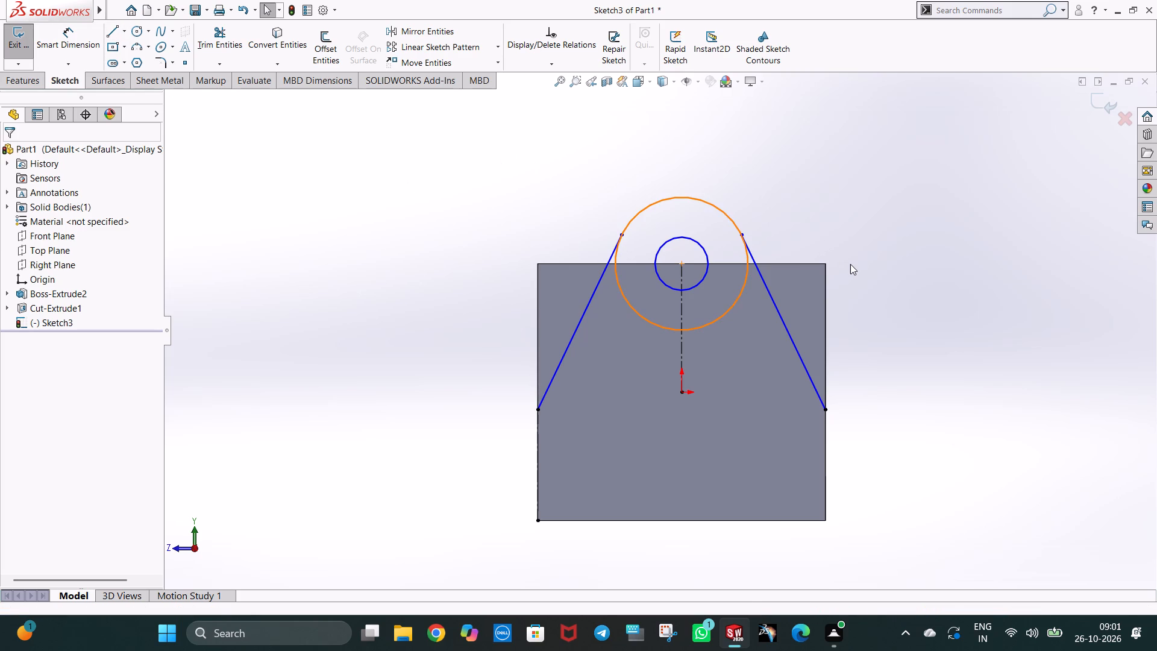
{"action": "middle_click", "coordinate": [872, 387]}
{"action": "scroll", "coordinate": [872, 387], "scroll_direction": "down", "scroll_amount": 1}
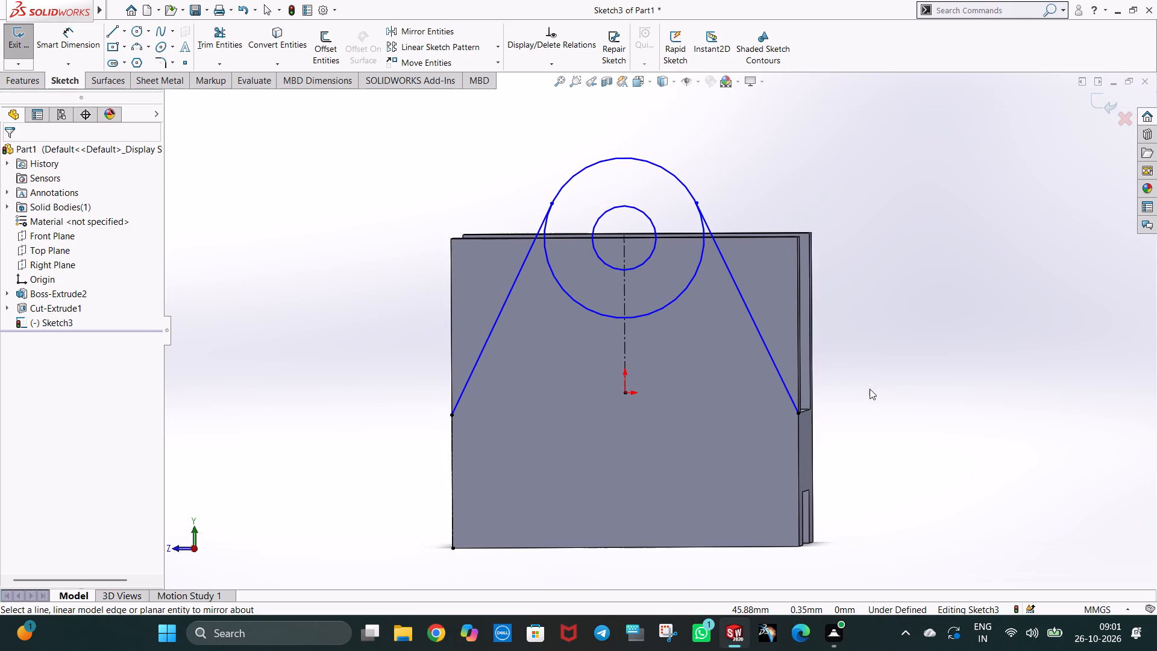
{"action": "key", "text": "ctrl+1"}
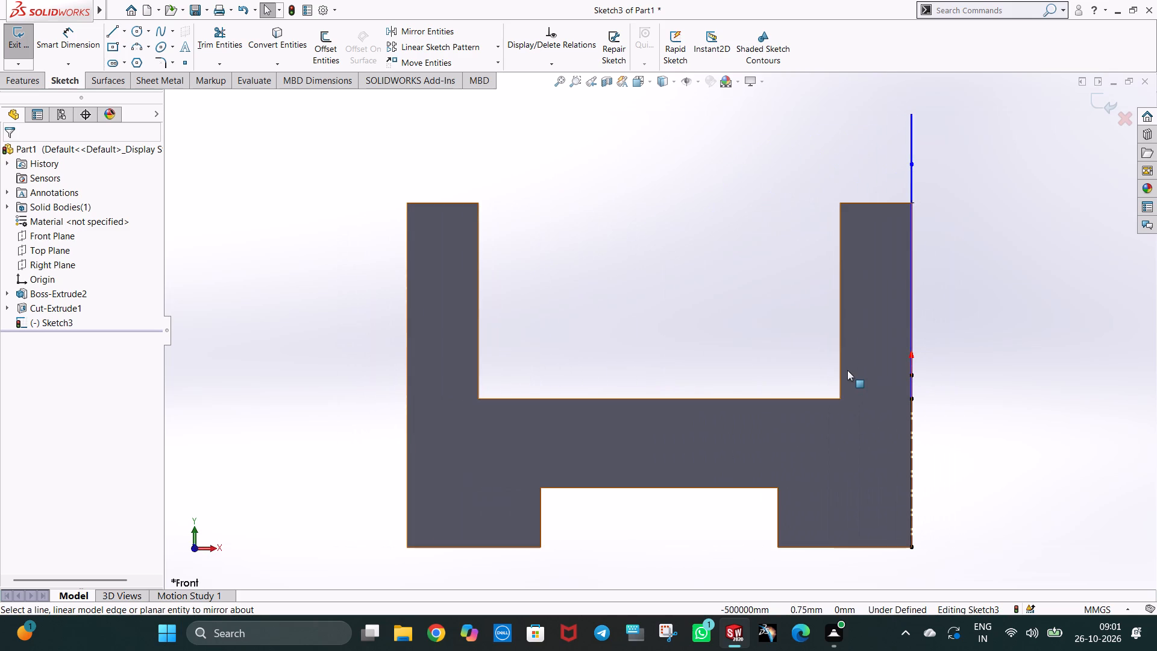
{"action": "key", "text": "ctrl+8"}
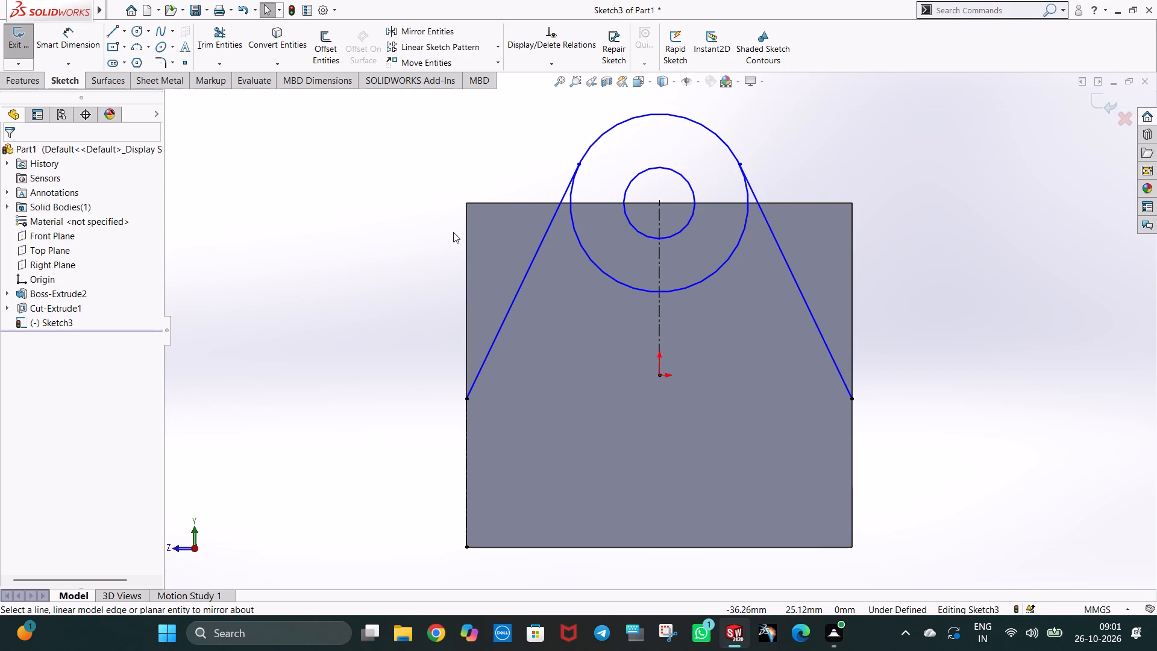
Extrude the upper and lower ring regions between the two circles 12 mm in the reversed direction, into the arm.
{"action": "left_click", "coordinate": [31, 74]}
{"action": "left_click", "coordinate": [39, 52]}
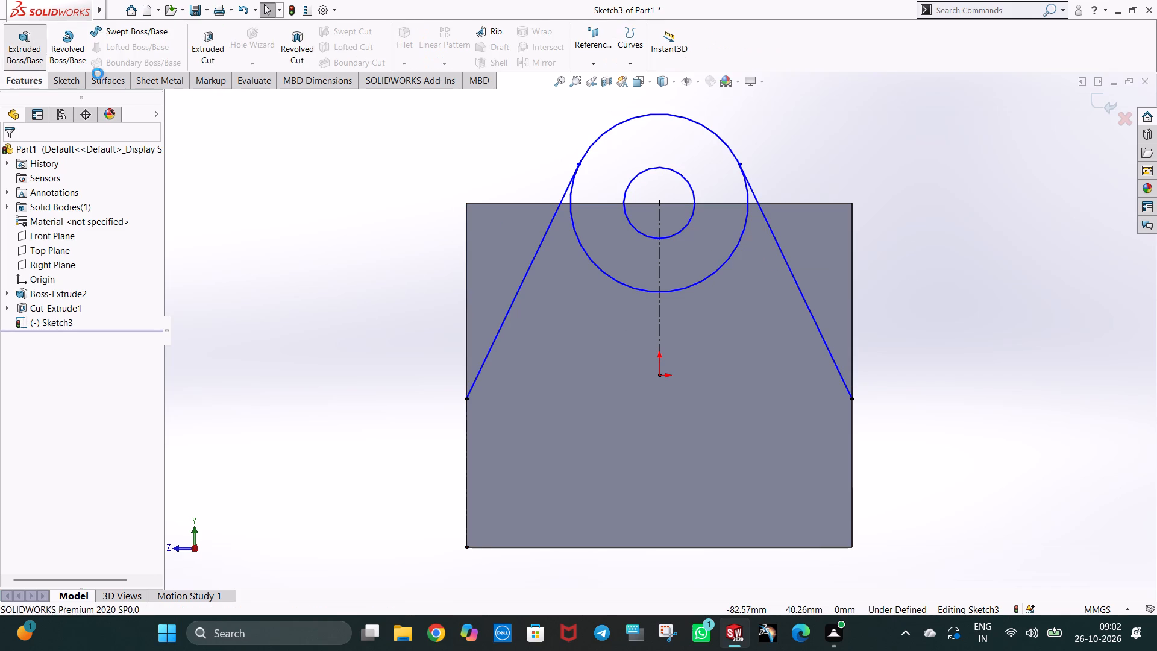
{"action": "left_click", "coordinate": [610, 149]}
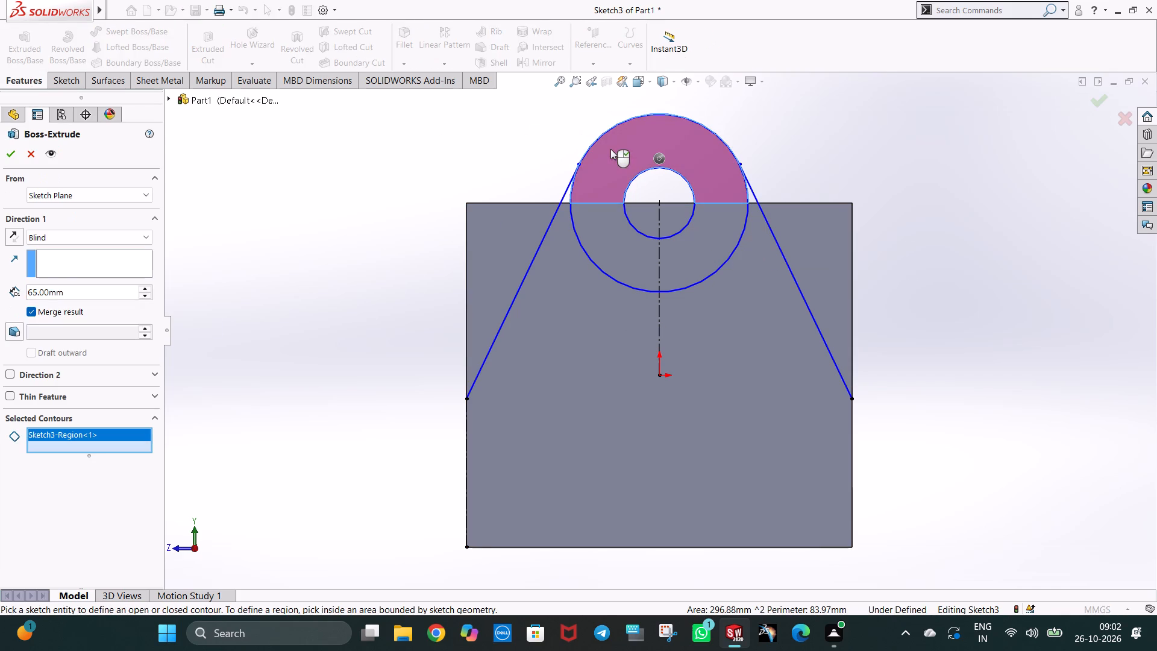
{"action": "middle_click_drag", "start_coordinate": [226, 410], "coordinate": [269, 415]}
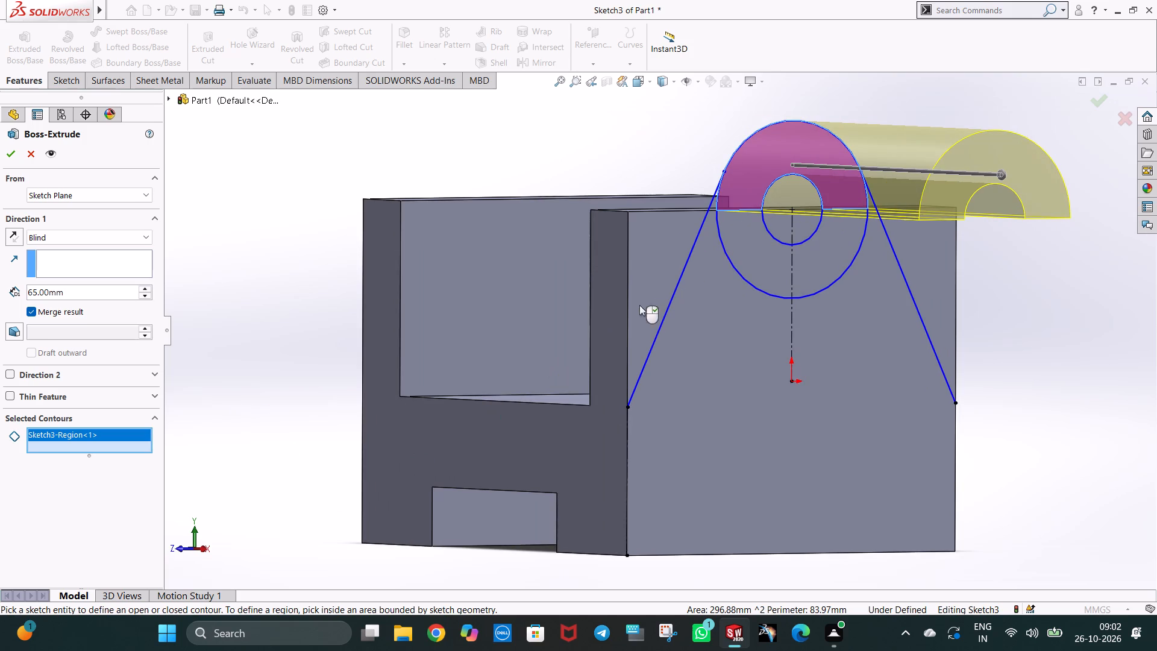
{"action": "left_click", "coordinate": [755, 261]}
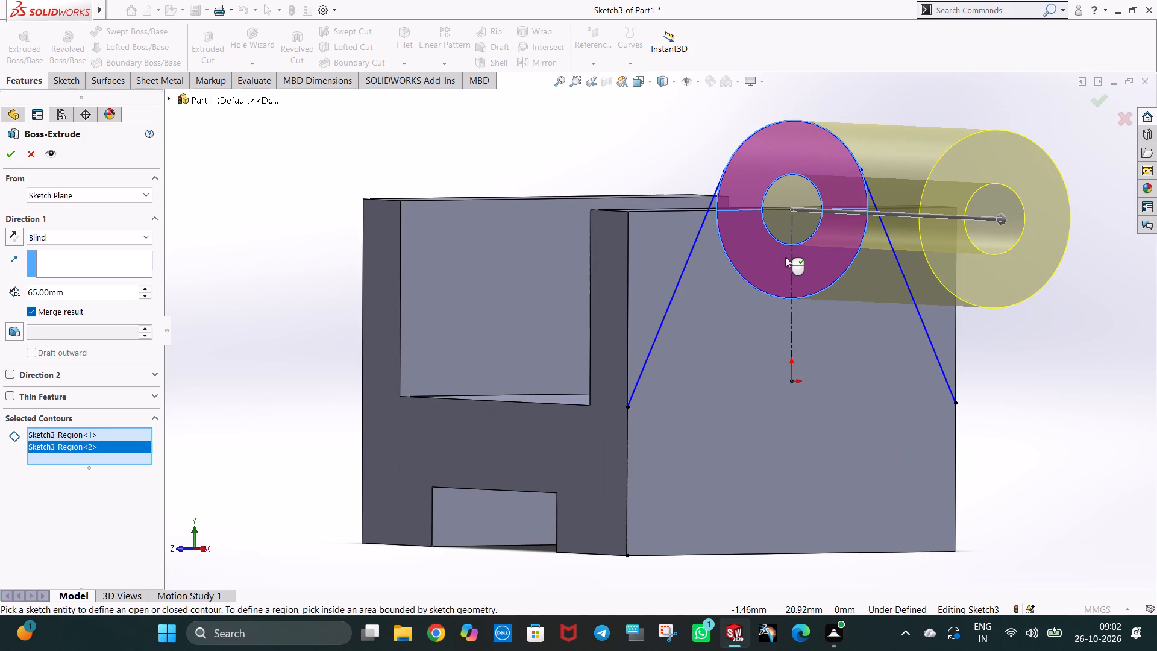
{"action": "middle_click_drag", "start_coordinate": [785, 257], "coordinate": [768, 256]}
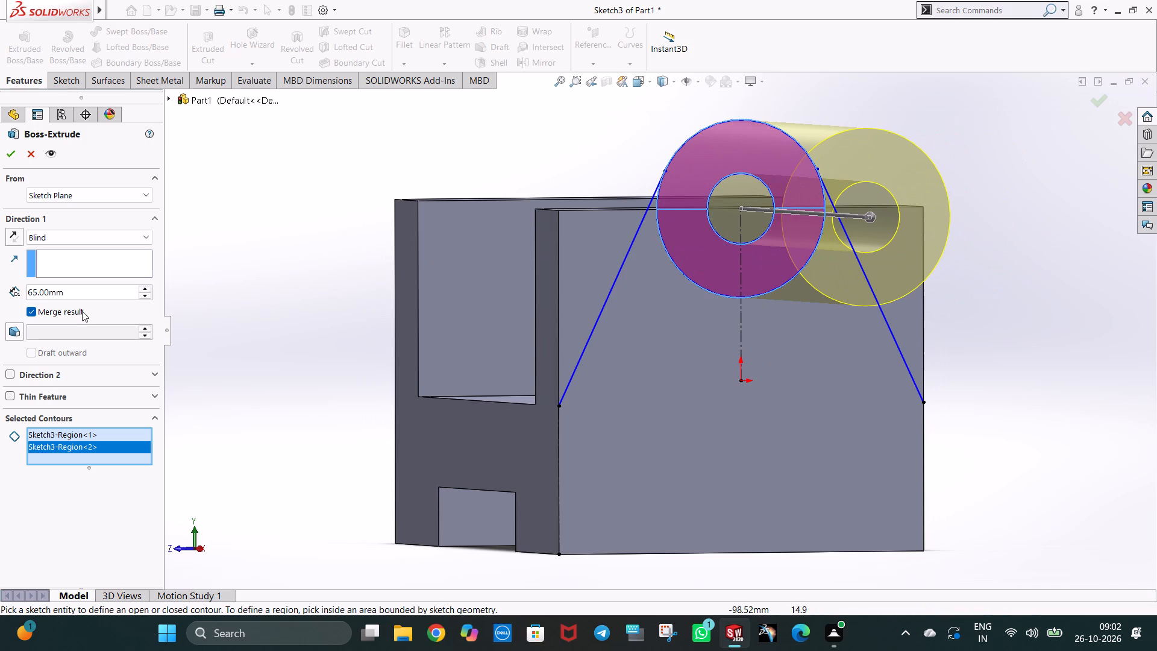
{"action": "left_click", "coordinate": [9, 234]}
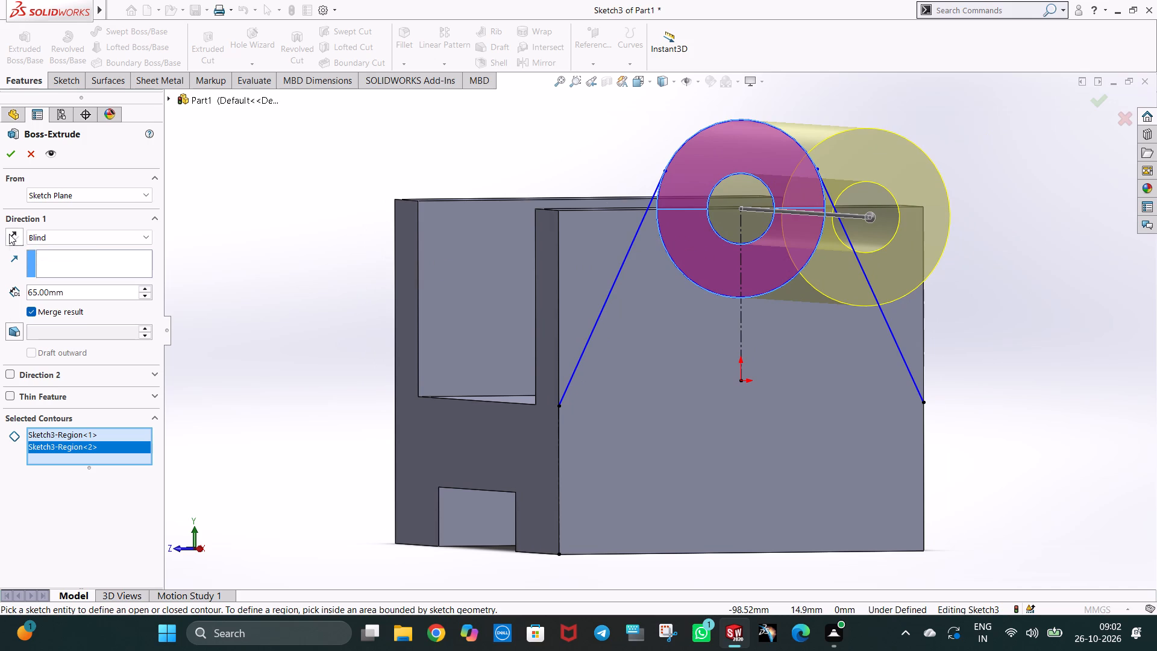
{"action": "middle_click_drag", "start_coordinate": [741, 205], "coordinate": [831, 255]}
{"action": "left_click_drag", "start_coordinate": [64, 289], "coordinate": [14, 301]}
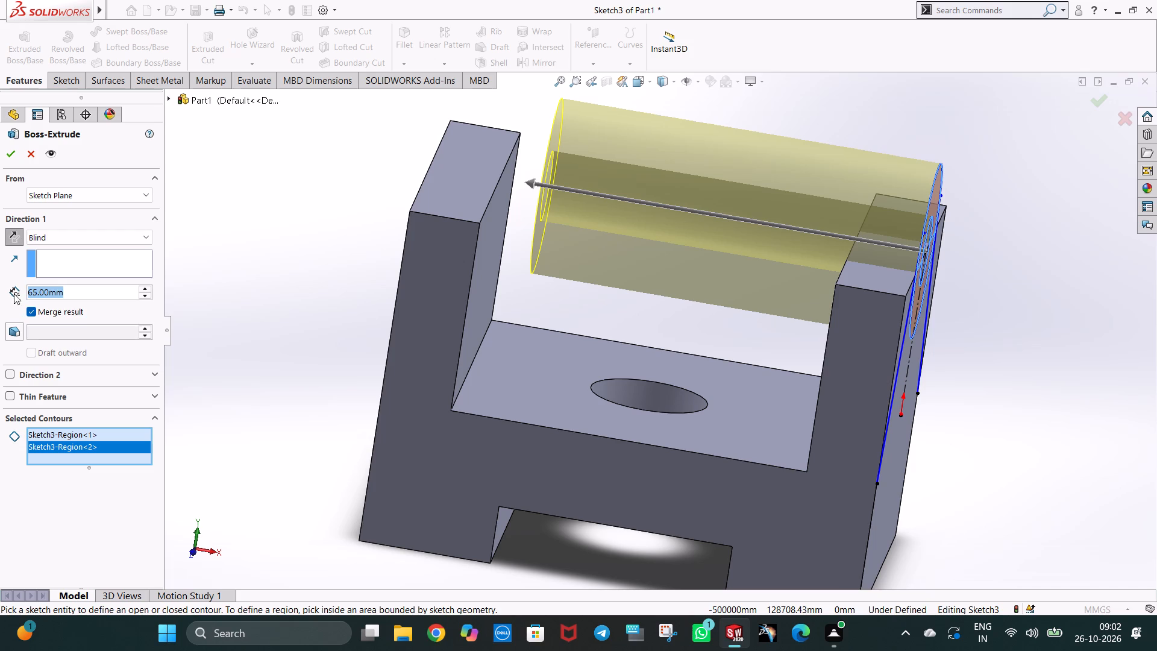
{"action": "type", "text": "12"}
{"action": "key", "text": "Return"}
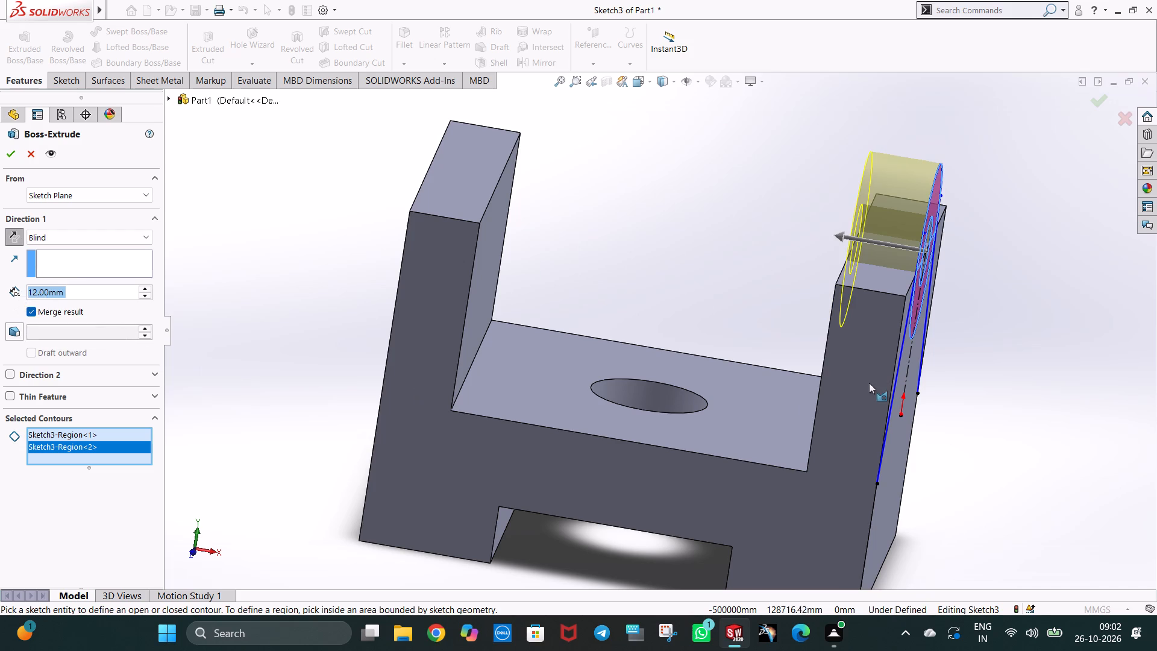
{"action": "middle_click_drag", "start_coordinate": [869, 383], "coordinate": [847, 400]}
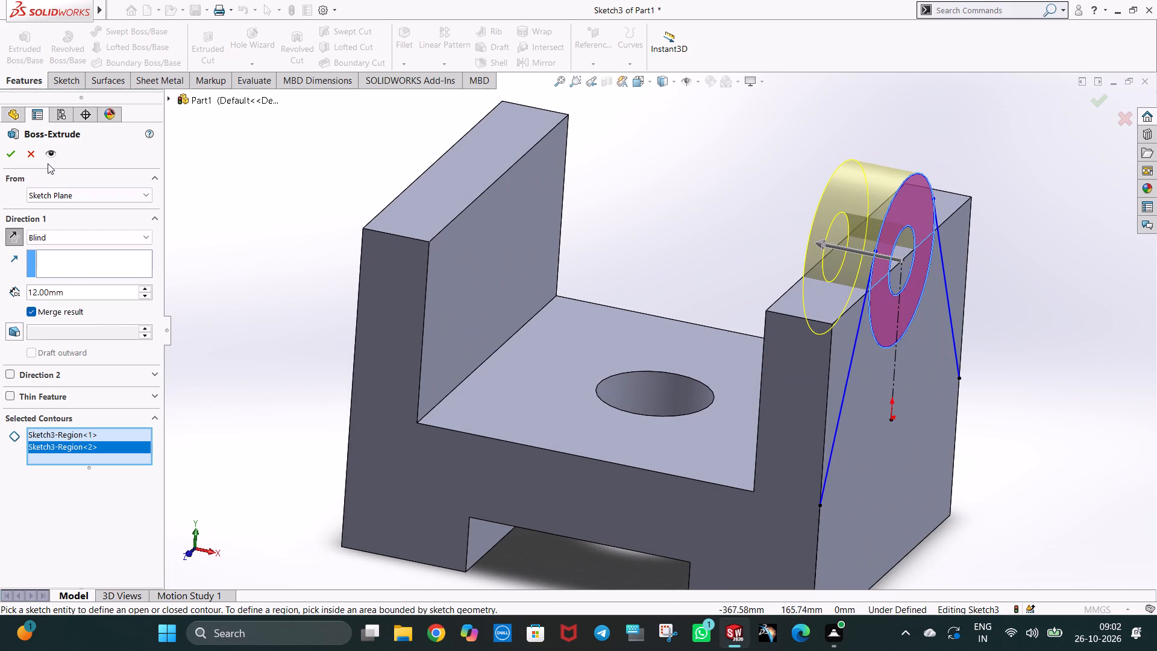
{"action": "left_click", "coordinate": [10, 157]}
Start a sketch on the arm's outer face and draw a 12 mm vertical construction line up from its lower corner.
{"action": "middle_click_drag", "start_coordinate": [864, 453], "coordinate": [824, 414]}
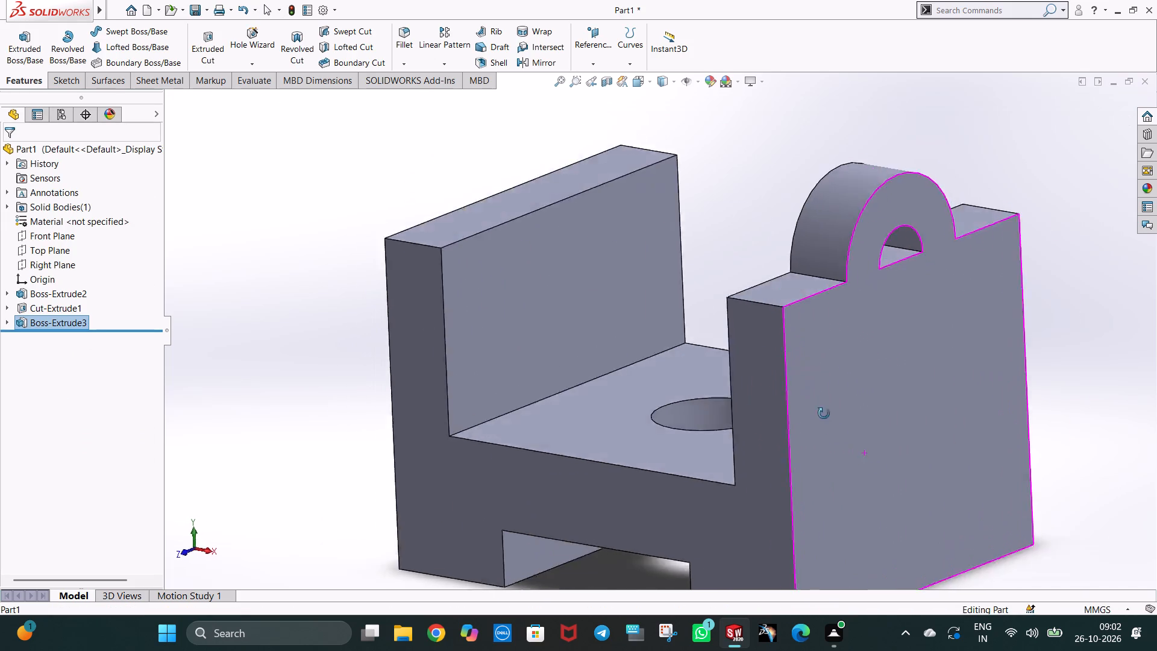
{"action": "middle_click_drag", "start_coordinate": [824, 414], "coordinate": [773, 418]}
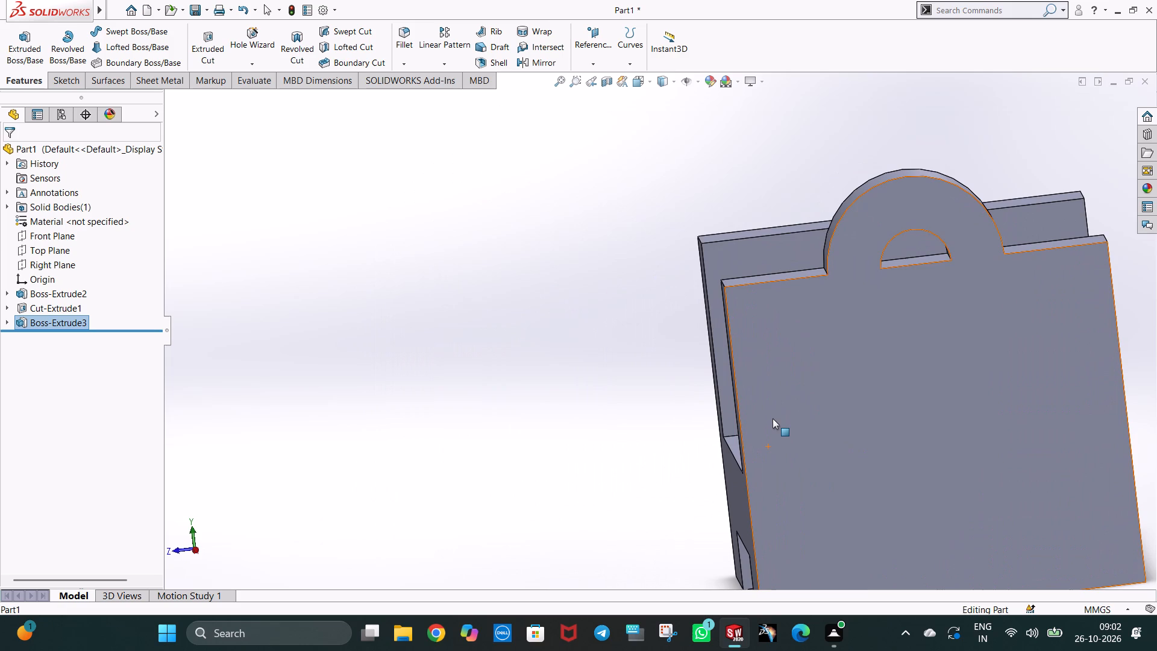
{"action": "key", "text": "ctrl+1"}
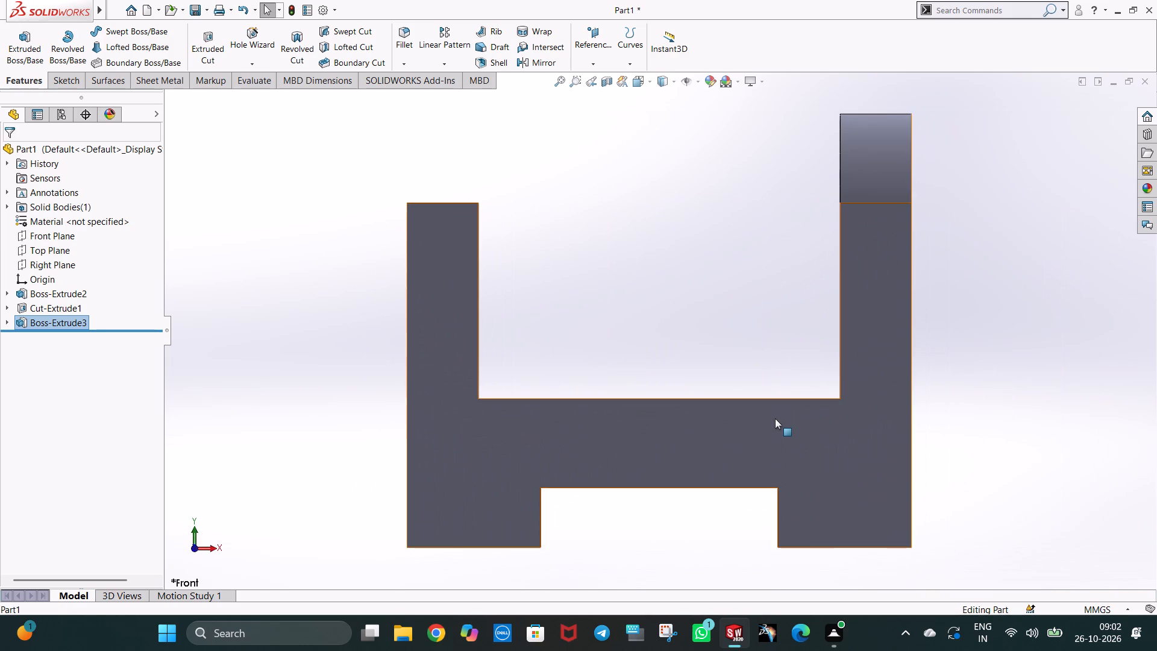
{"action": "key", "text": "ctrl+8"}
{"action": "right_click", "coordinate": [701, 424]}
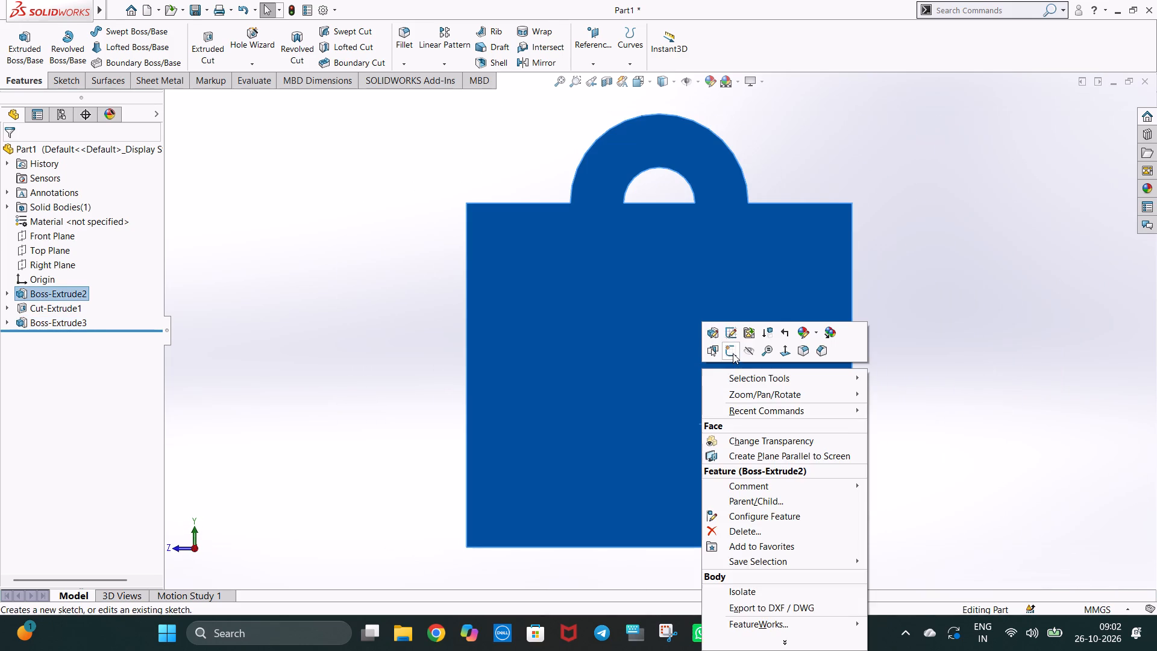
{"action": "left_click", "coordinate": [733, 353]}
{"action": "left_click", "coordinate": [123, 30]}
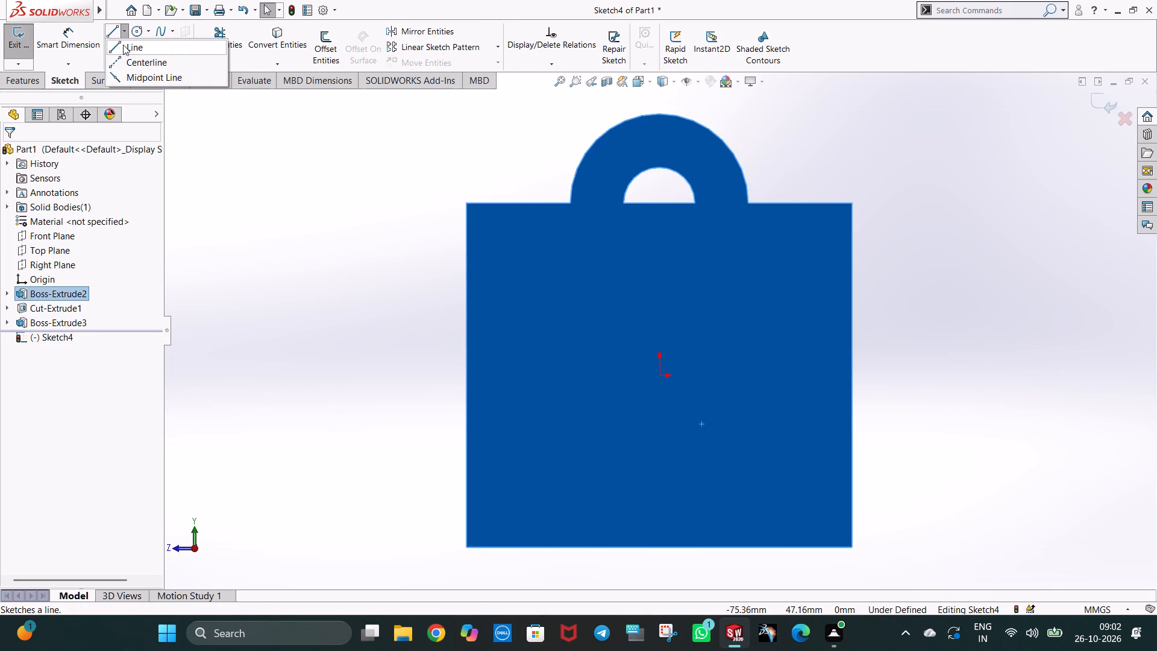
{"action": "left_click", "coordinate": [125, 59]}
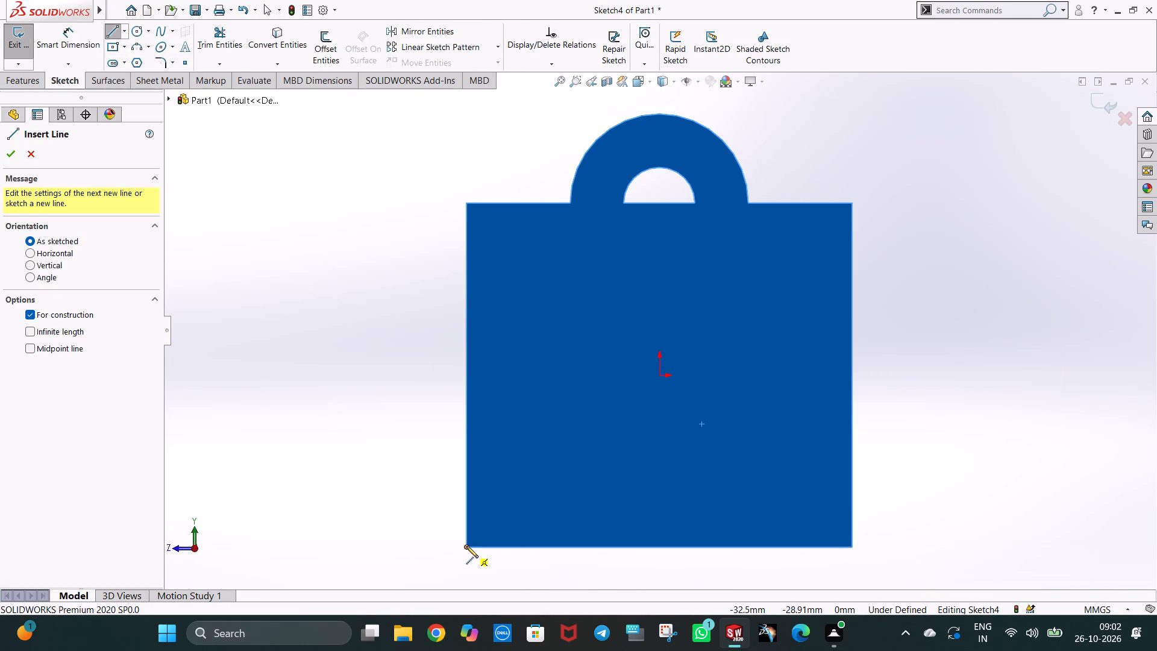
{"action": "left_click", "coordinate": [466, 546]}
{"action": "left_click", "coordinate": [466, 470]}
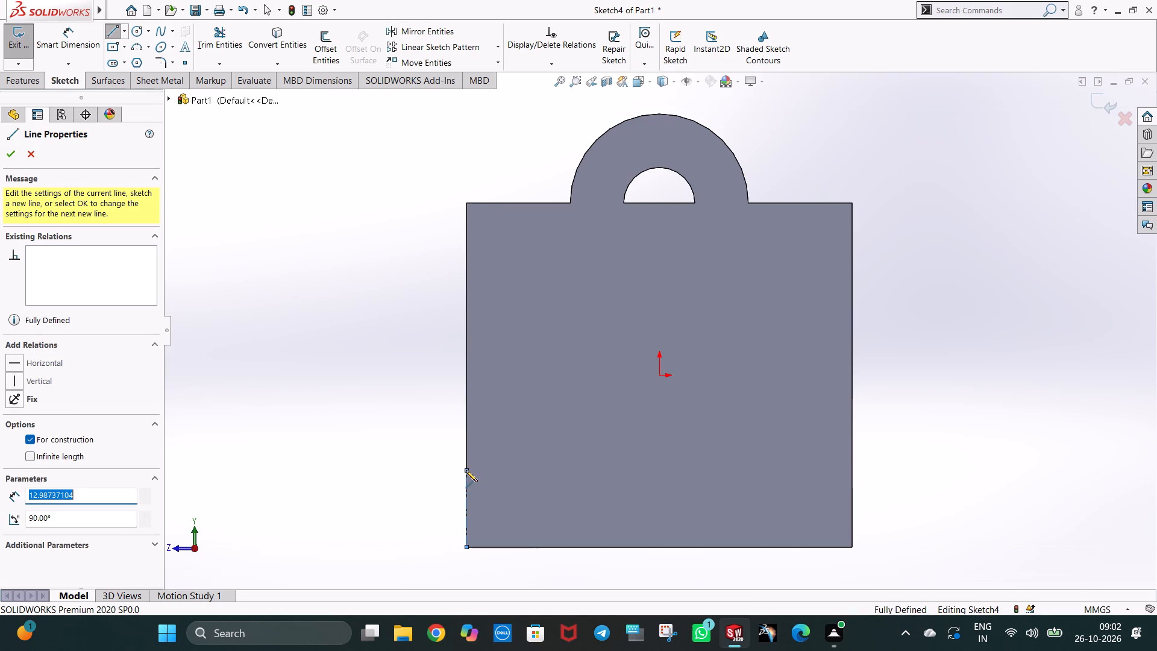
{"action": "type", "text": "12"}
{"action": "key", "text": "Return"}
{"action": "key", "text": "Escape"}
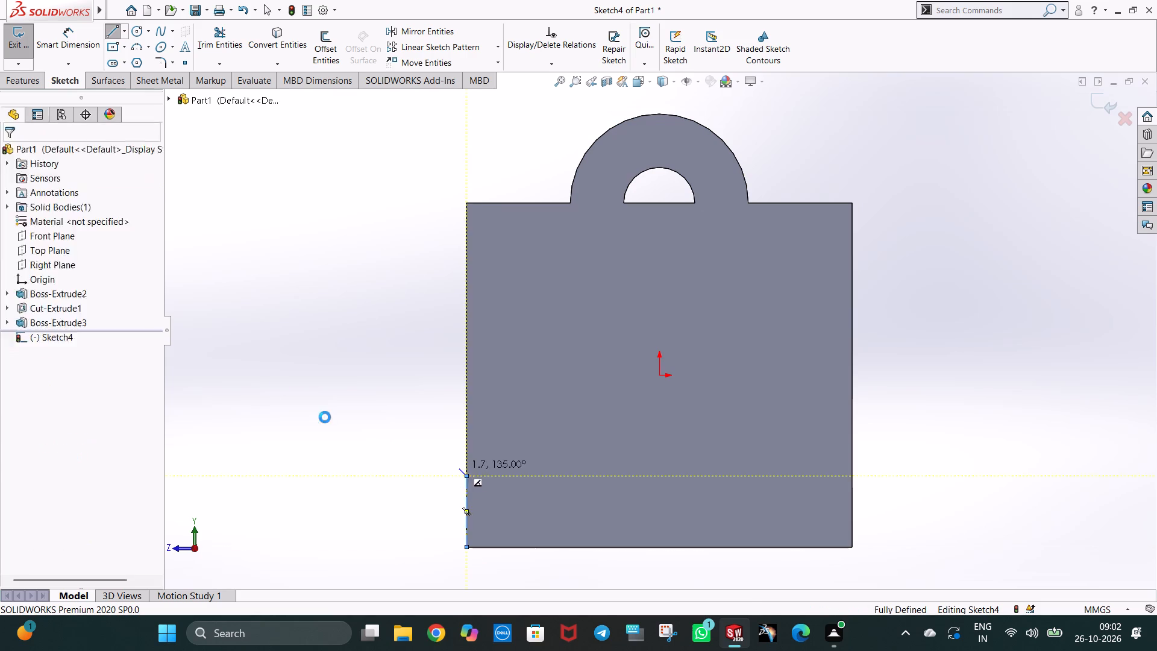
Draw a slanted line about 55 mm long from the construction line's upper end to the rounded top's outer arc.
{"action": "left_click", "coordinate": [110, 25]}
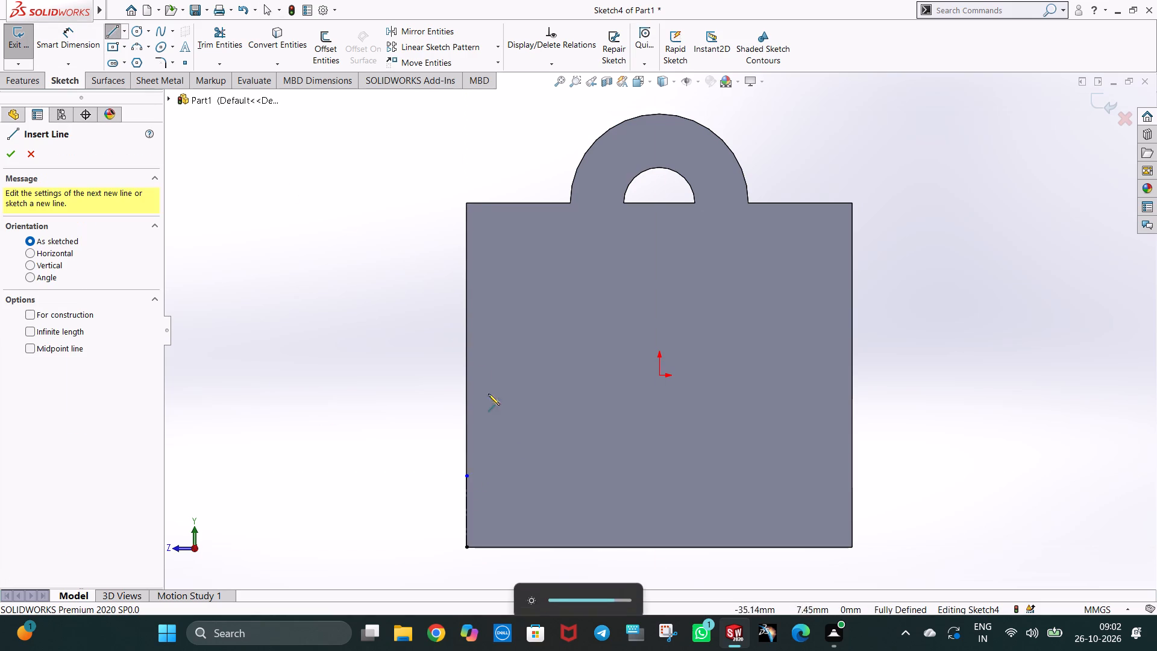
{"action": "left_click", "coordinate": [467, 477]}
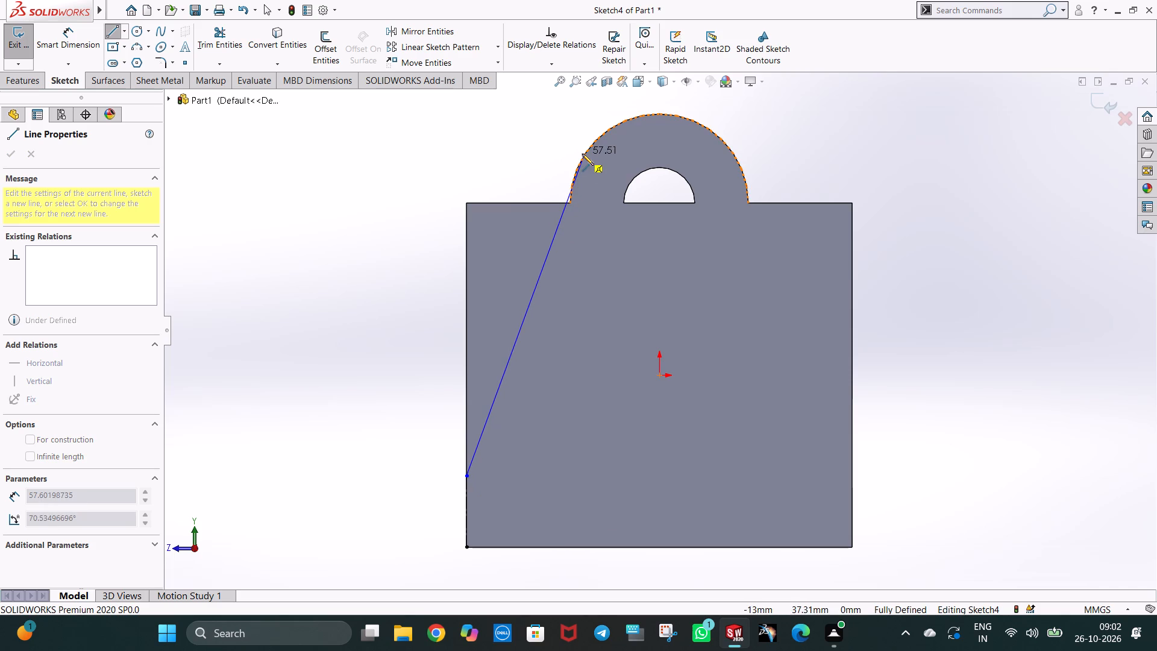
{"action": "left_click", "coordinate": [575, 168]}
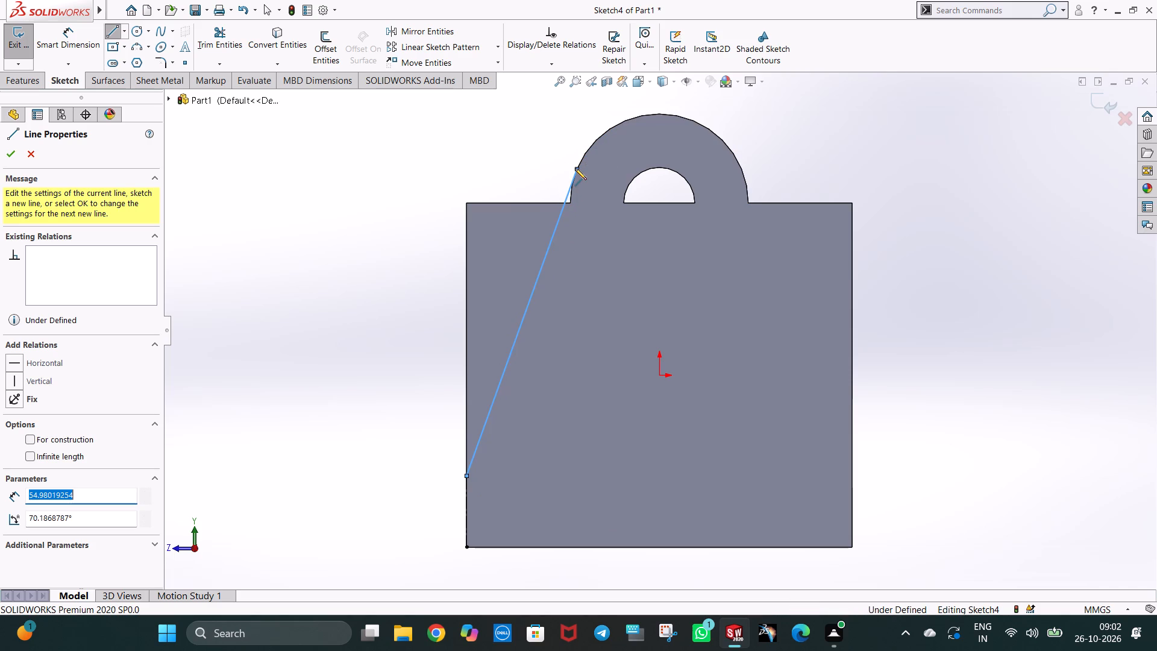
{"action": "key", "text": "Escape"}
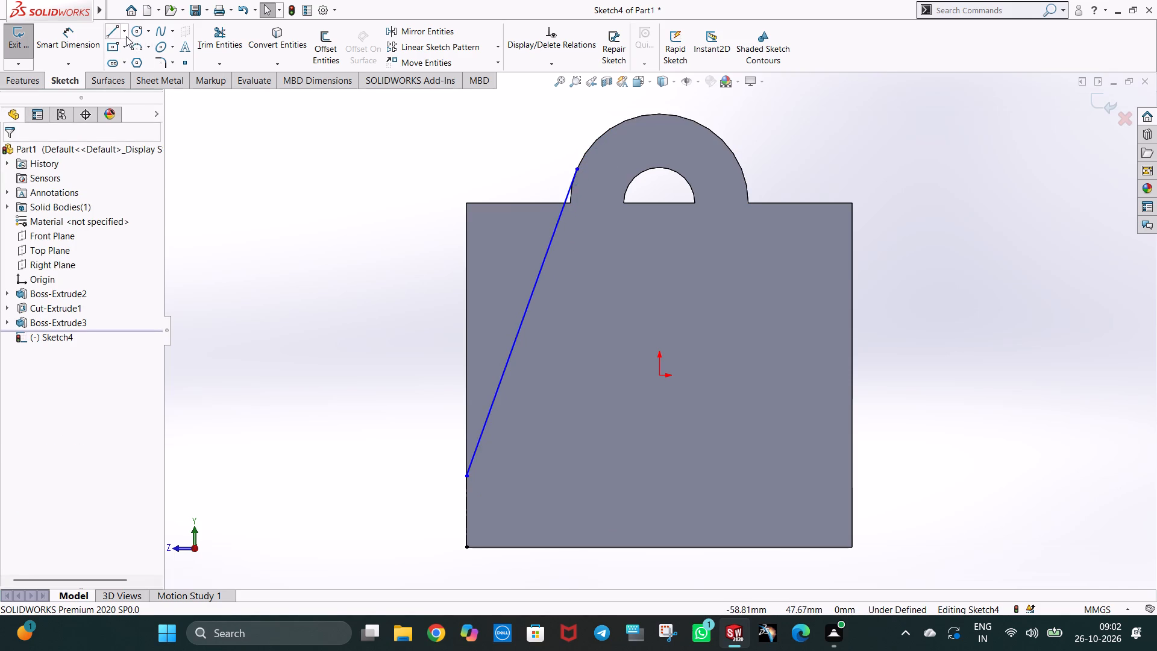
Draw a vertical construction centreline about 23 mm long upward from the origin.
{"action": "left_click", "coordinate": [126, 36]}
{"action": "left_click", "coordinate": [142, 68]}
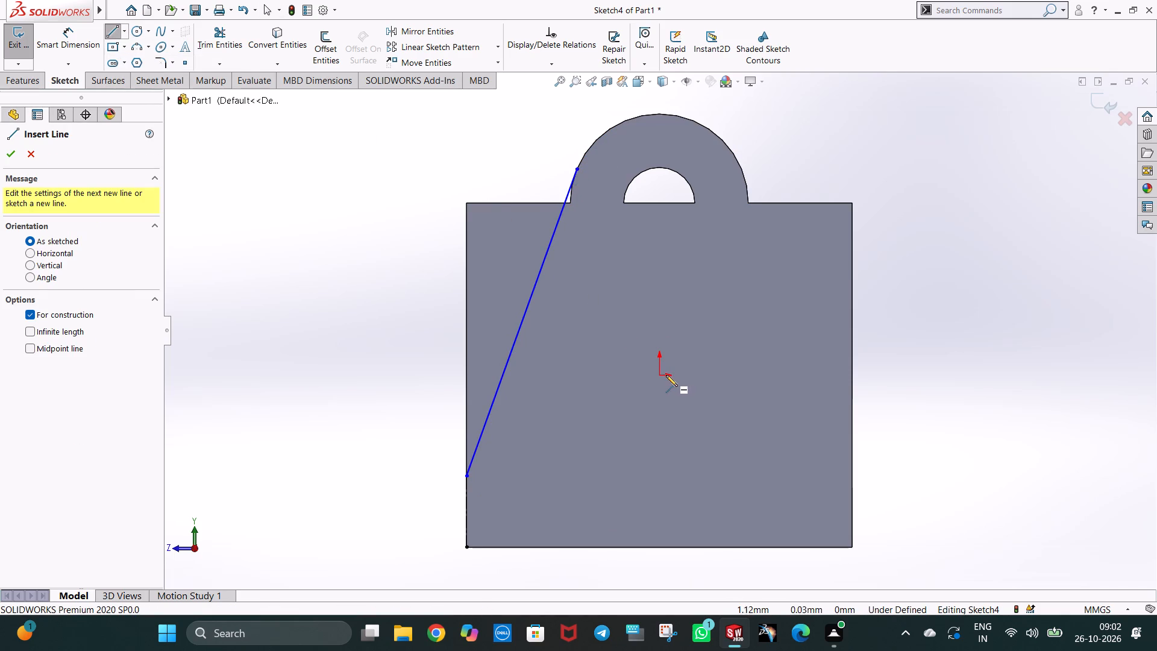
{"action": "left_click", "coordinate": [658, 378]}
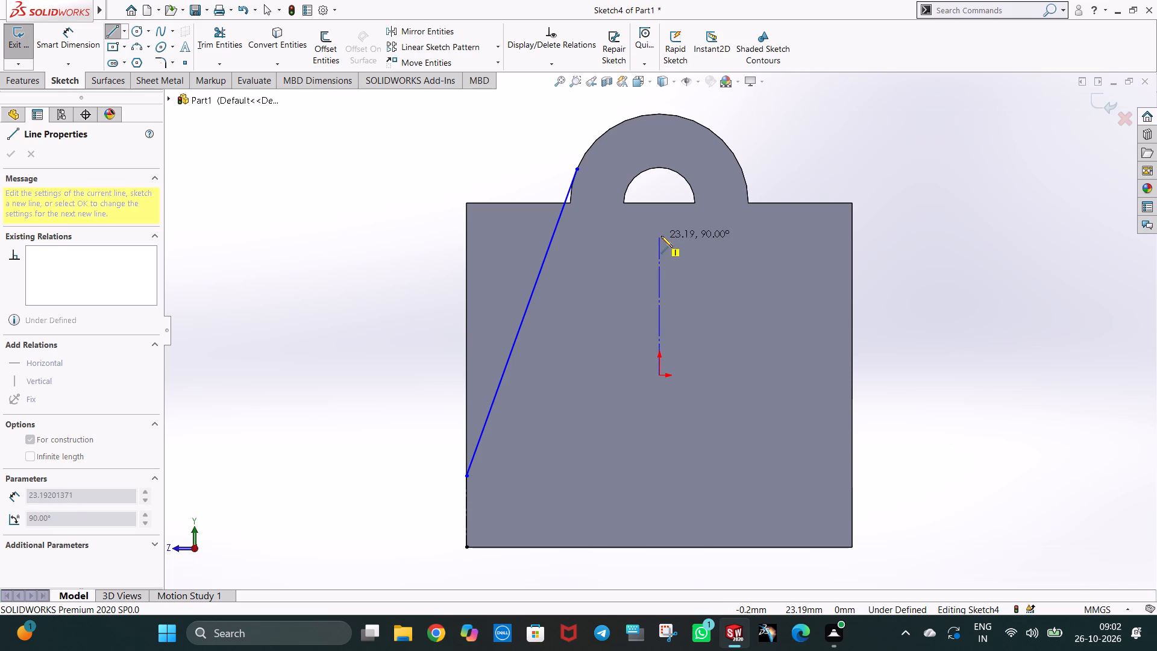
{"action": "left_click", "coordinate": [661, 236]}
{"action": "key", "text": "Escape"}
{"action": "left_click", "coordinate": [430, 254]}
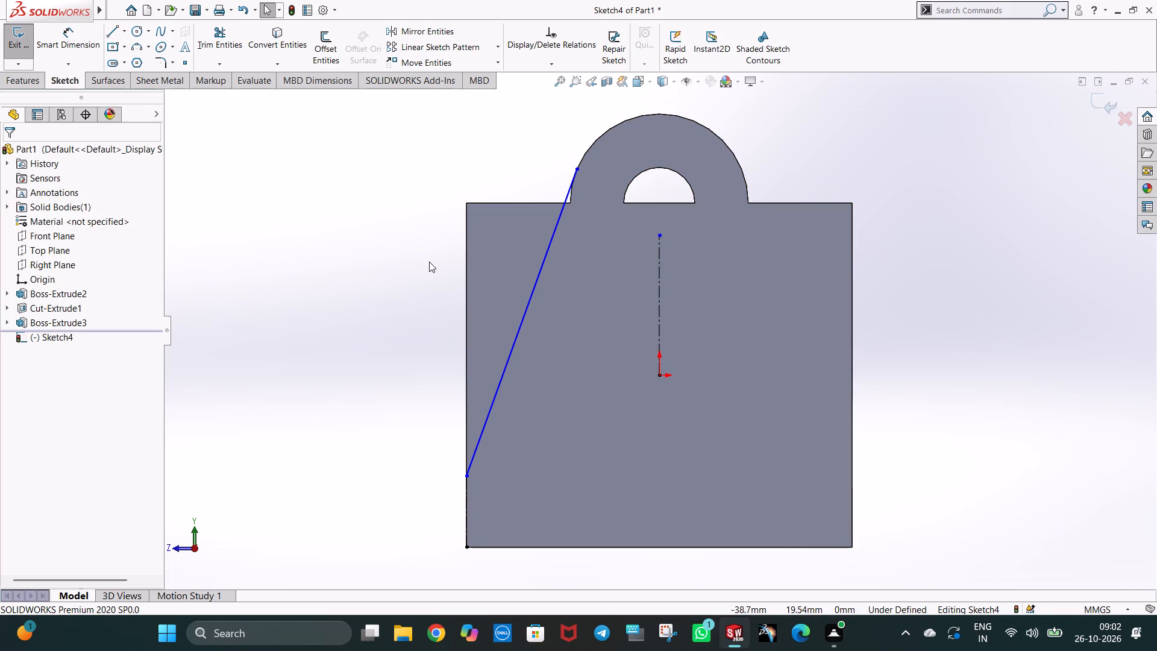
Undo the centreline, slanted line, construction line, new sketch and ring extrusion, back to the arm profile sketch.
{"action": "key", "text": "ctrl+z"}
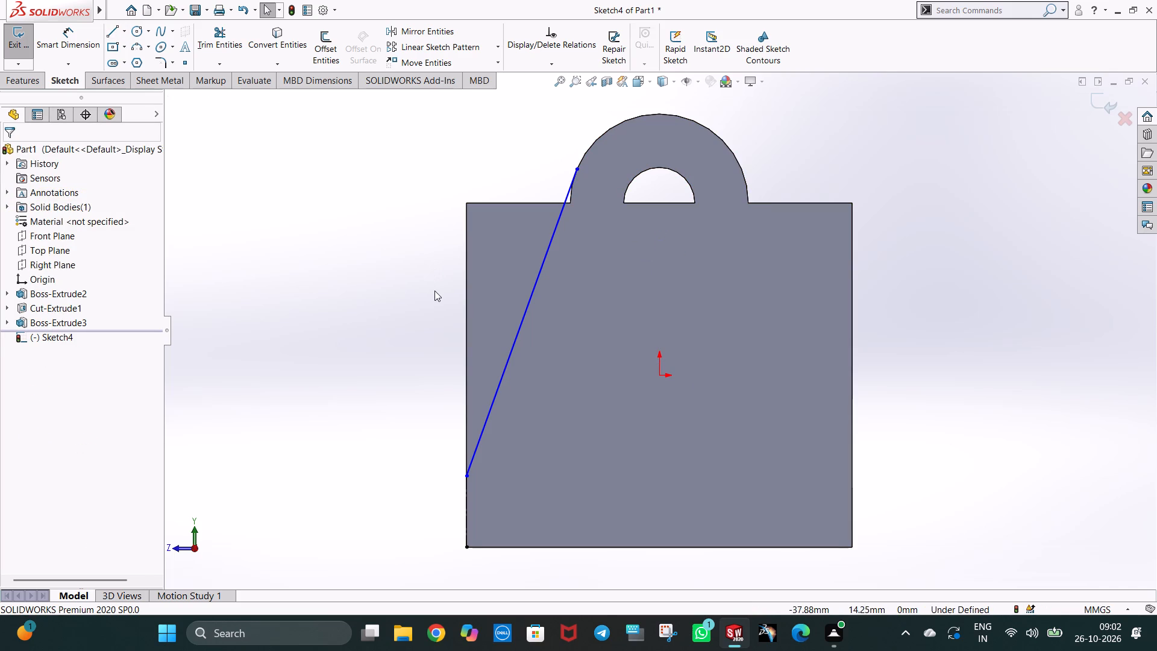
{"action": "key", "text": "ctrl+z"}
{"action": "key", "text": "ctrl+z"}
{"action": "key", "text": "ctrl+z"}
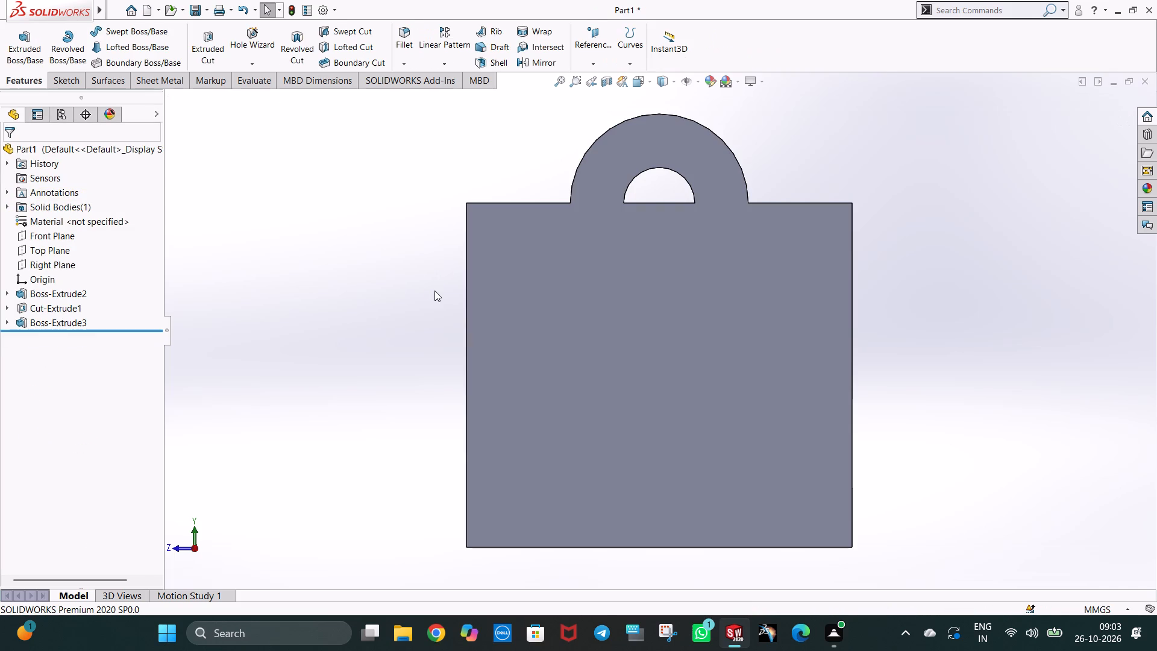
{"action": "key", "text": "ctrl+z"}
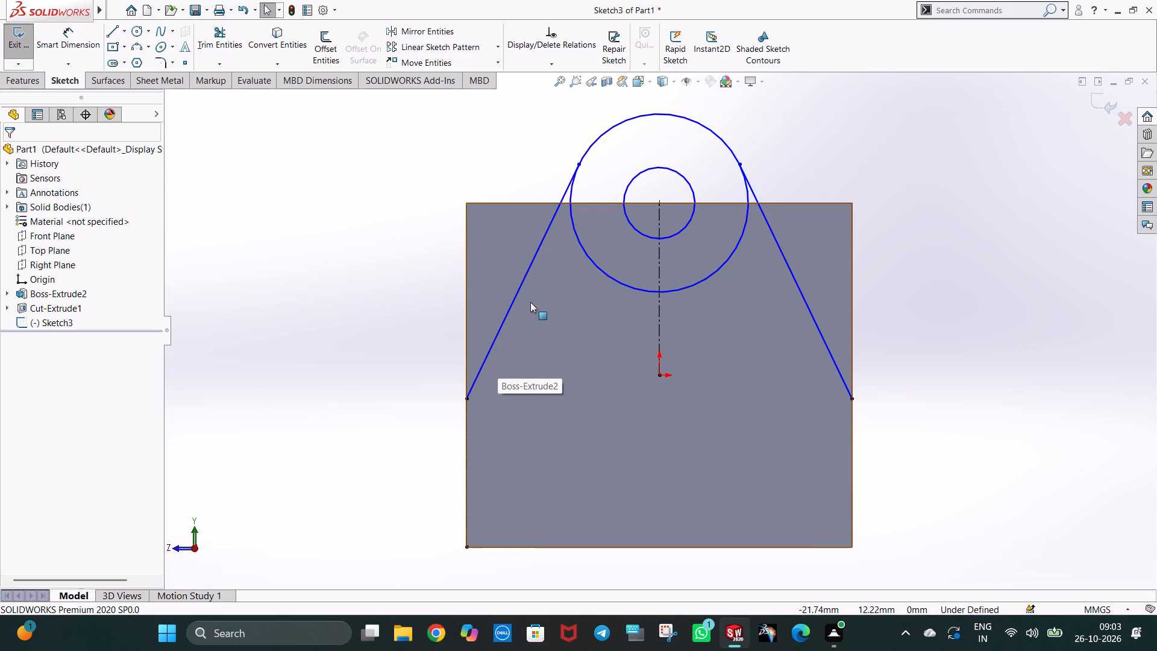
Draw a 65 mm horizontal line joining the lower ends of the two slanted lines.
{"action": "left_click", "coordinate": [114, 33]}
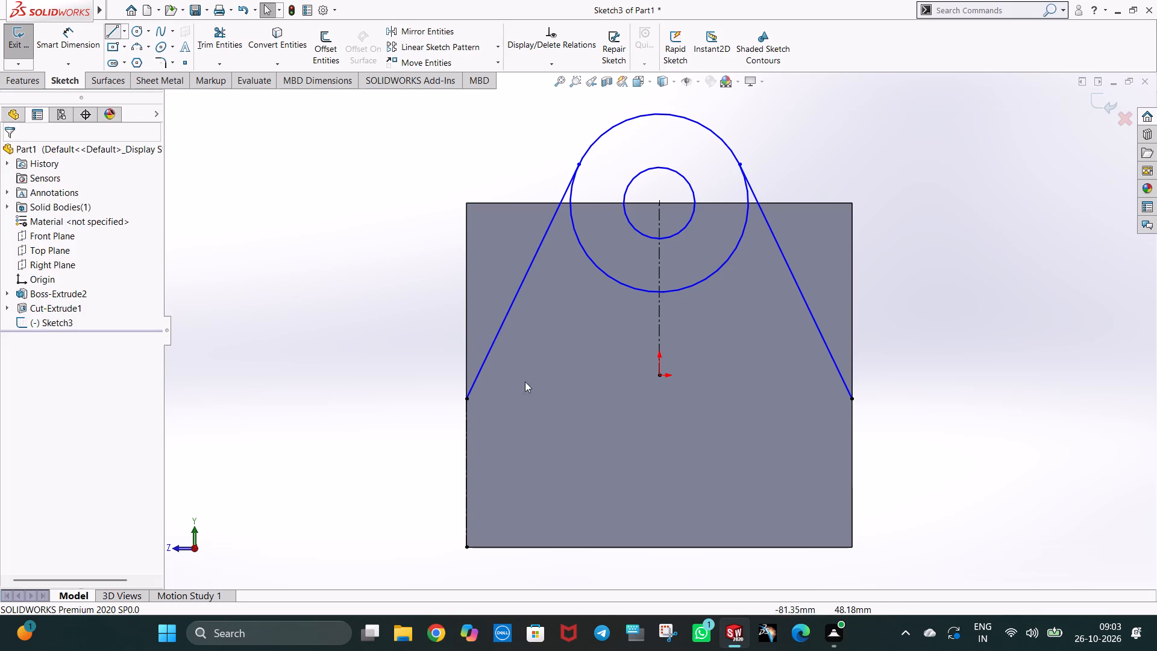
{"action": "left_click", "coordinate": [466, 398]}
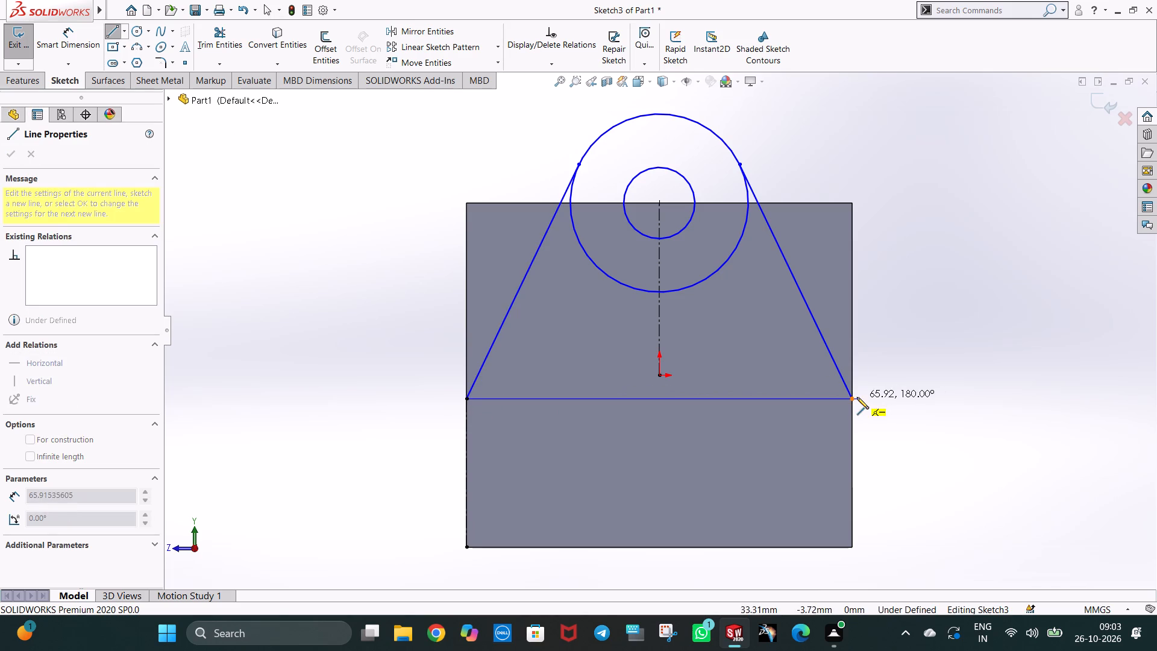
{"action": "left_click", "coordinate": [852, 398]}
{"action": "key", "text": "Escape"}
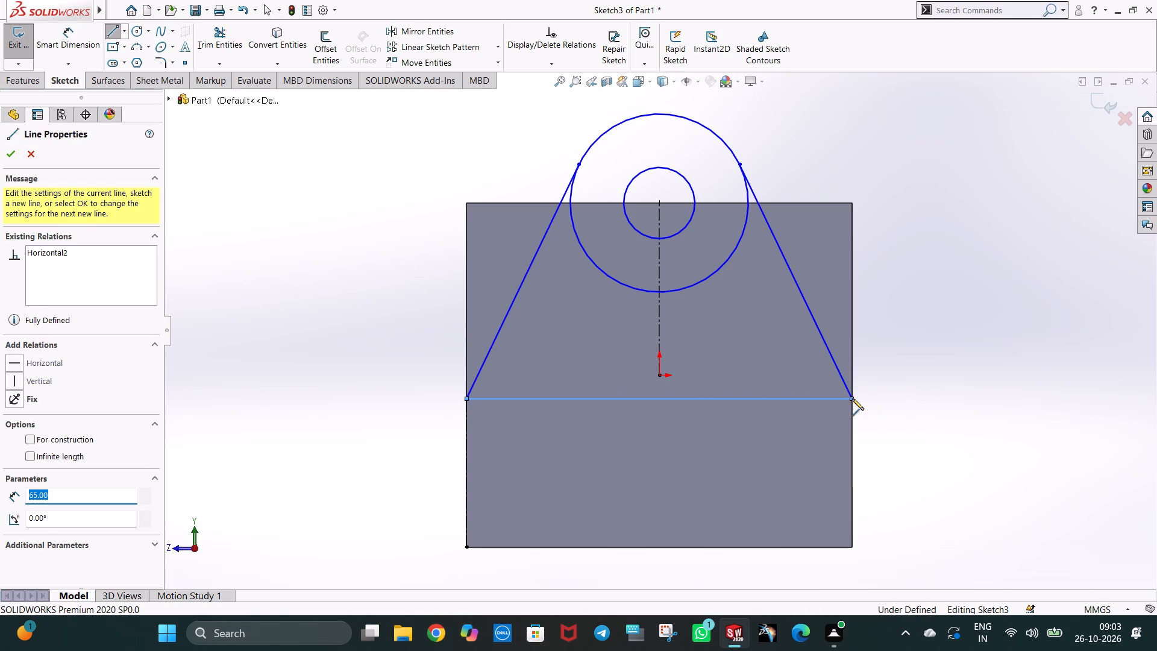
{"action": "key", "text": "Escape"}
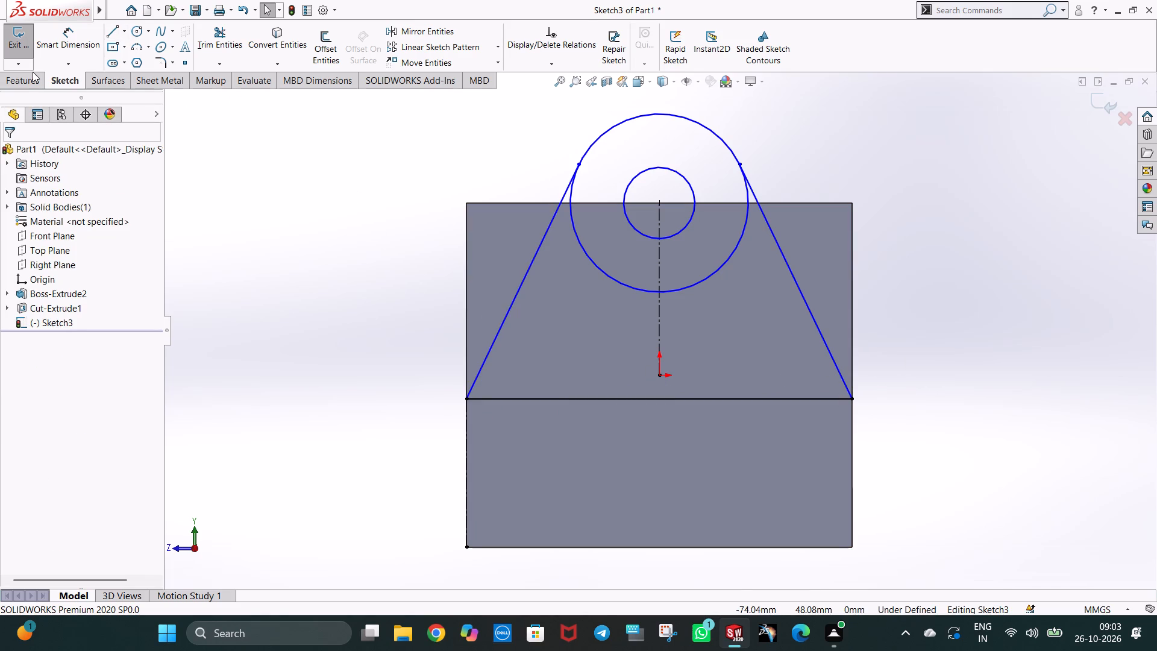
Extrude the five arm profile regions surrounding the small circle by 12 mm, with the direction reversed into the arm.
{"action": "left_click", "coordinate": [28, 80]}
{"action": "left_click", "coordinate": [31, 59]}
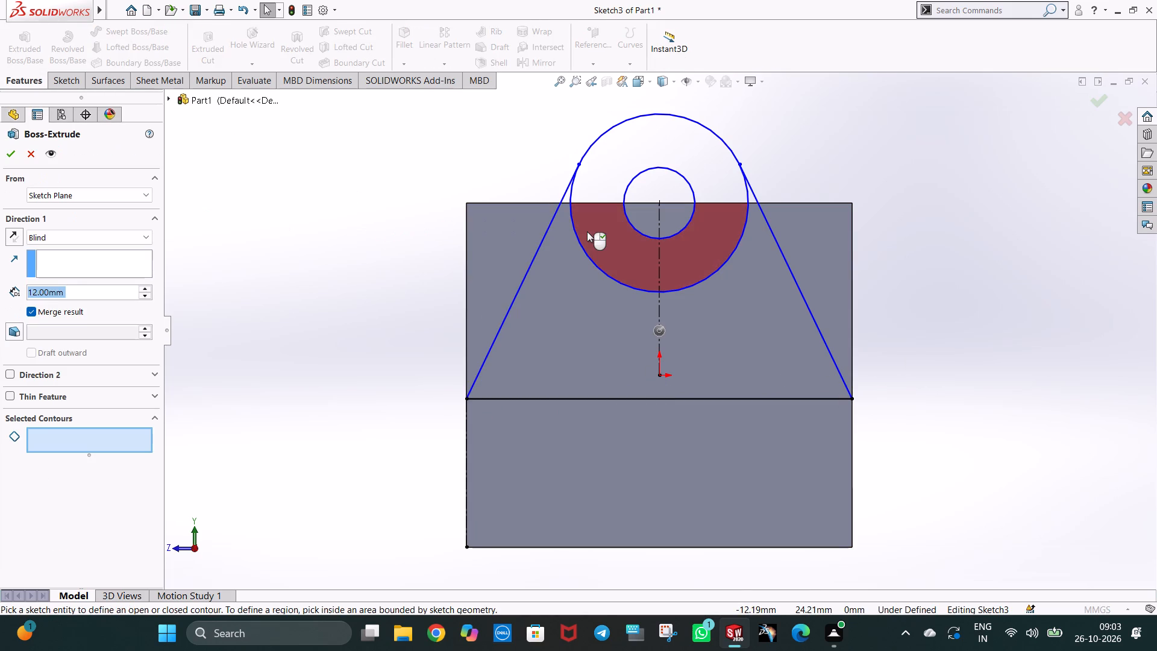
{"action": "left_click", "coordinate": [587, 231]}
{"action": "left_click", "coordinate": [591, 188]}
{"action": "left_click", "coordinate": [598, 304]}
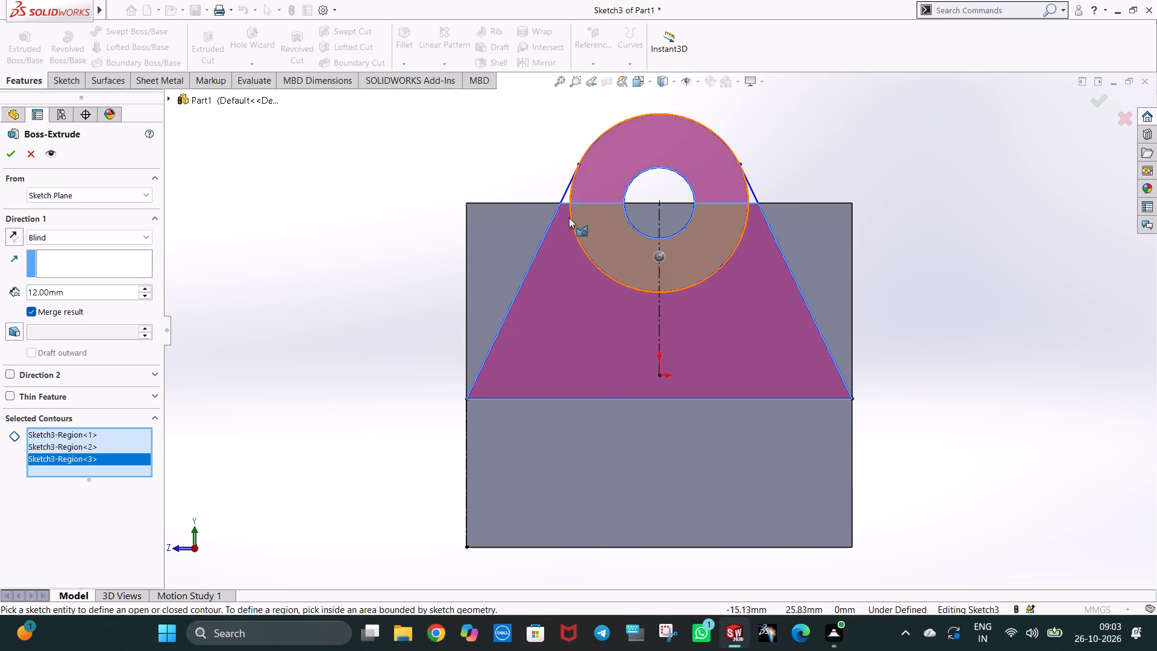
{"action": "scroll", "coordinate": [571, 210], "scroll_direction": "down", "scroll_amount": 4}
{"action": "left_click", "coordinate": [582, 207]}
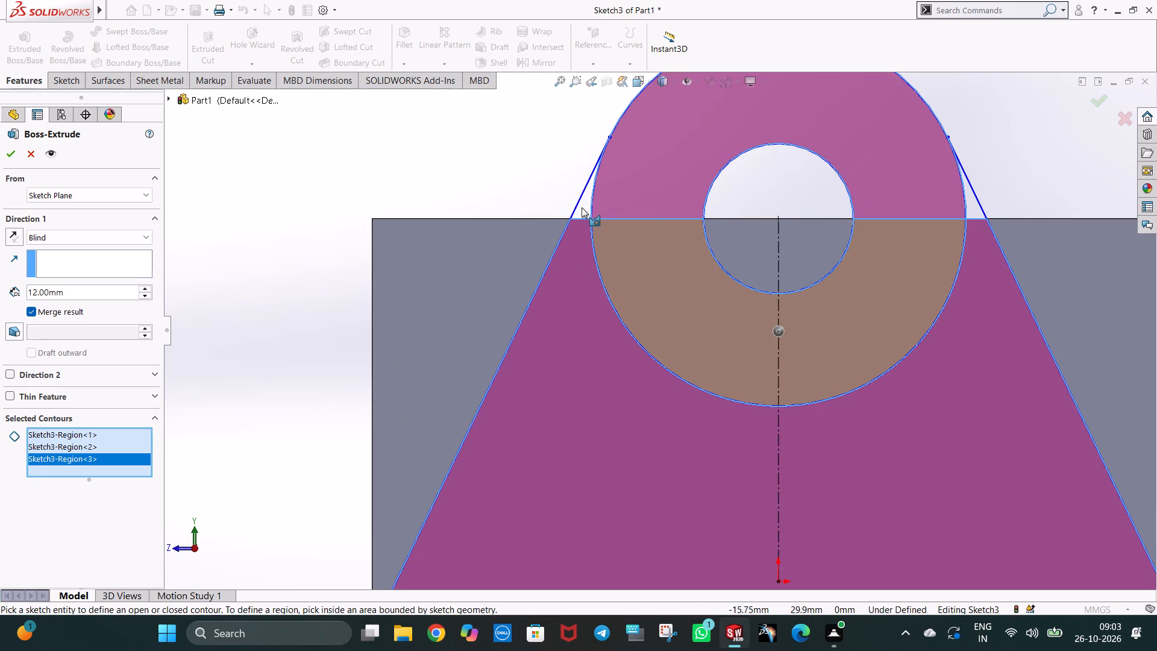
{"action": "left_click", "coordinate": [973, 212]}
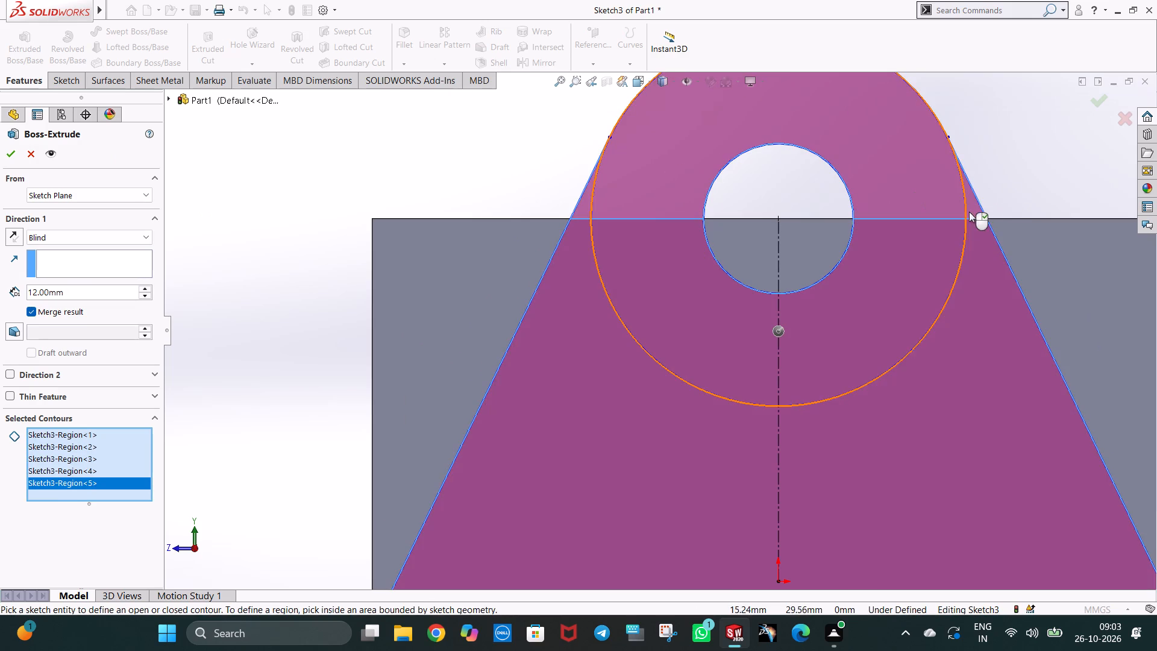
{"action": "scroll", "coordinate": [224, 319], "scroll_direction": "up", "scroll_amount": 3}
{"action": "scroll", "coordinate": [376, 337], "scroll_direction": "up", "scroll_amount": 2}
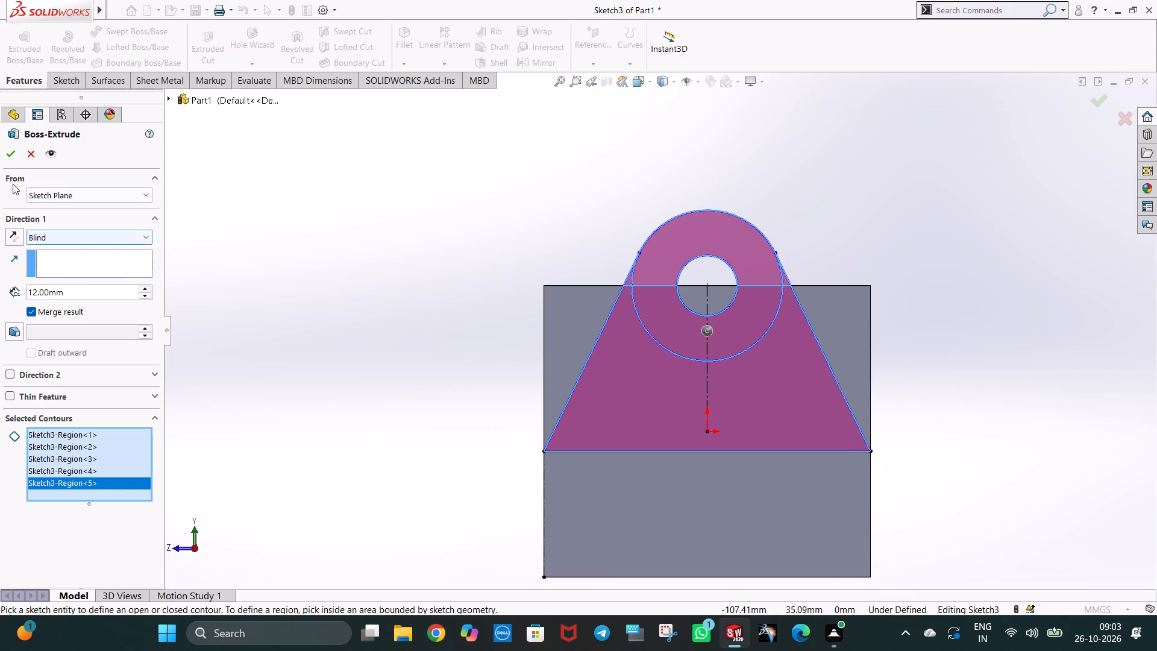
{"action": "middle_click_drag", "start_coordinate": [324, 420], "coordinate": [388, 435]}
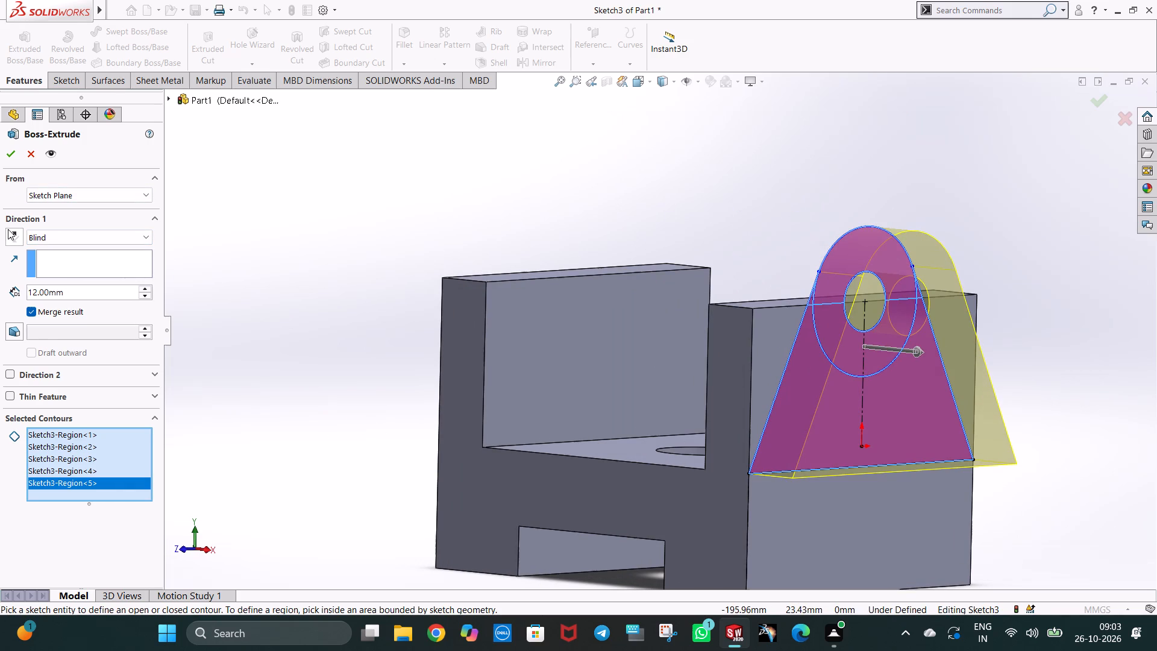
{"action": "left_click", "coordinate": [10, 233]}
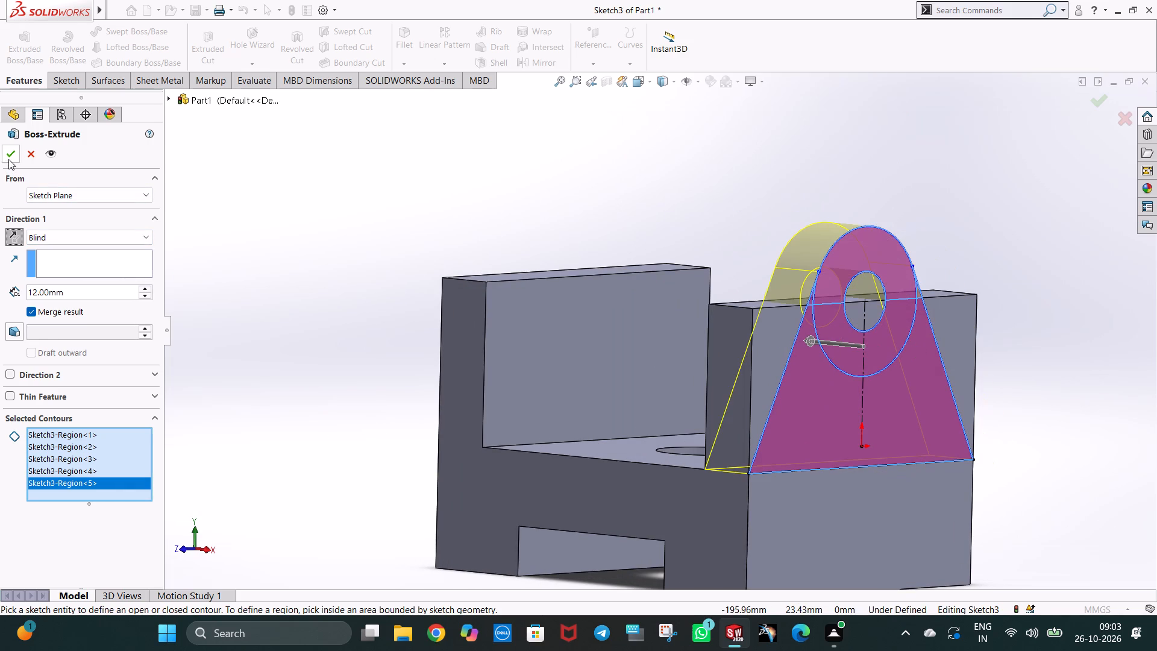
{"action": "left_click", "coordinate": [8, 159]}
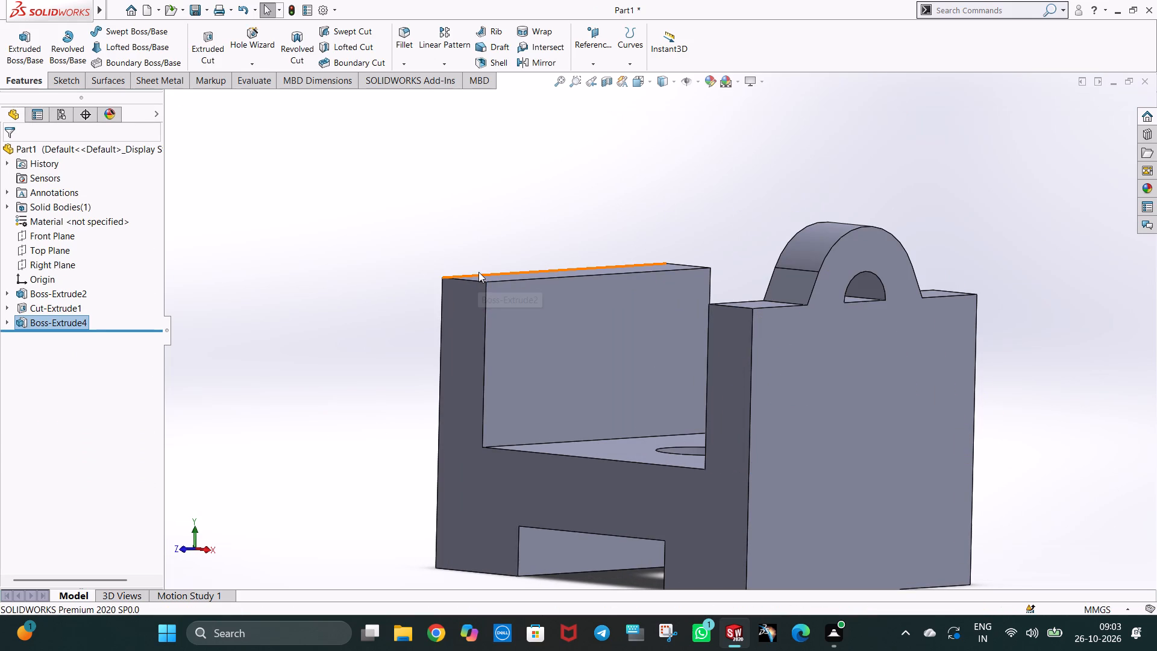
On the arm's flat outer face, start a sketch and draw a 12 mm vertical construction line upward from its lower-left corner.
{"action": "key", "text": "ctrl+8"}
{"action": "right_click", "coordinate": [612, 366]}
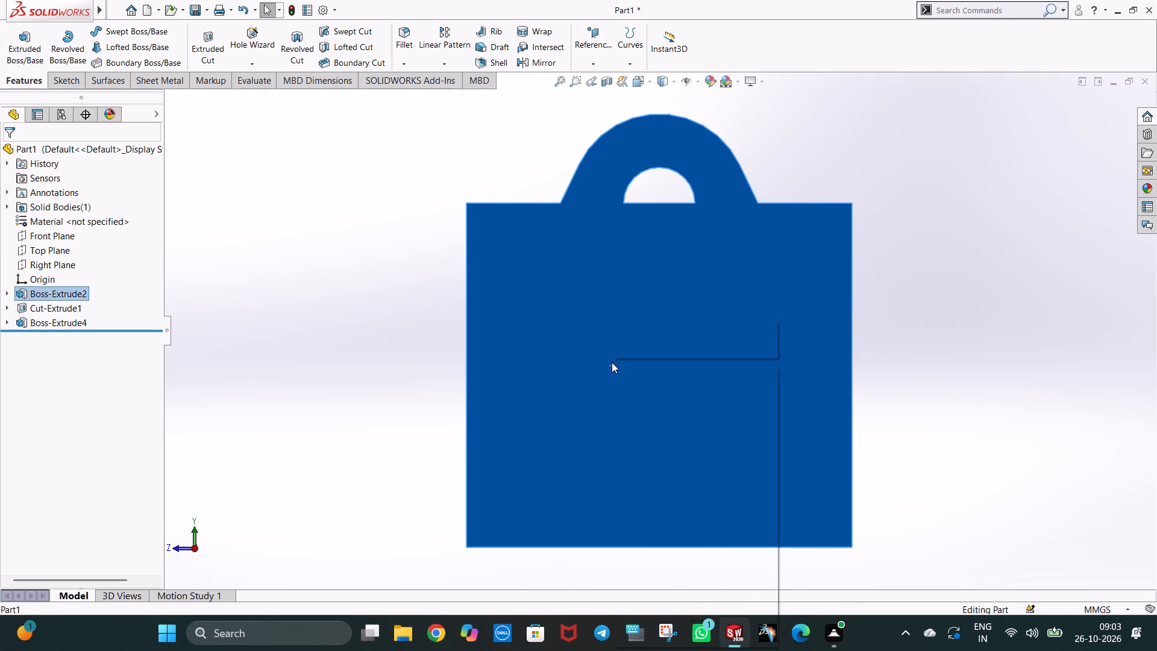
{"action": "left_click", "coordinate": [645, 345]}
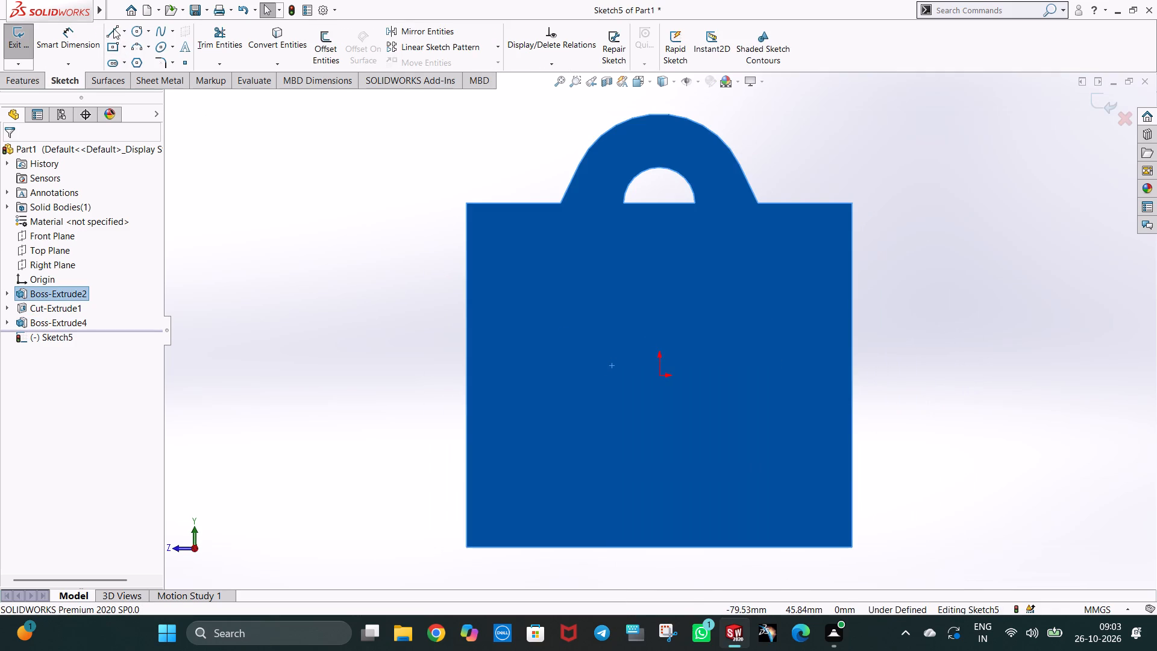
{"action": "left_click", "coordinate": [125, 31]}
{"action": "left_click", "coordinate": [134, 62]}
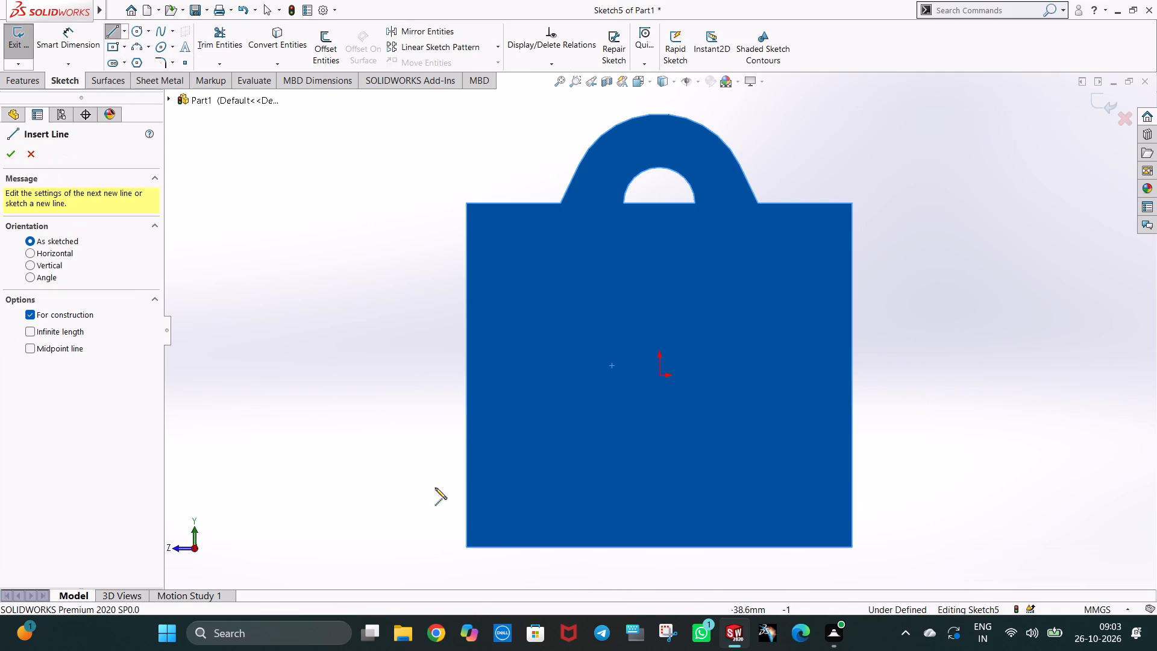
{"action": "left_click", "coordinate": [466, 547]}
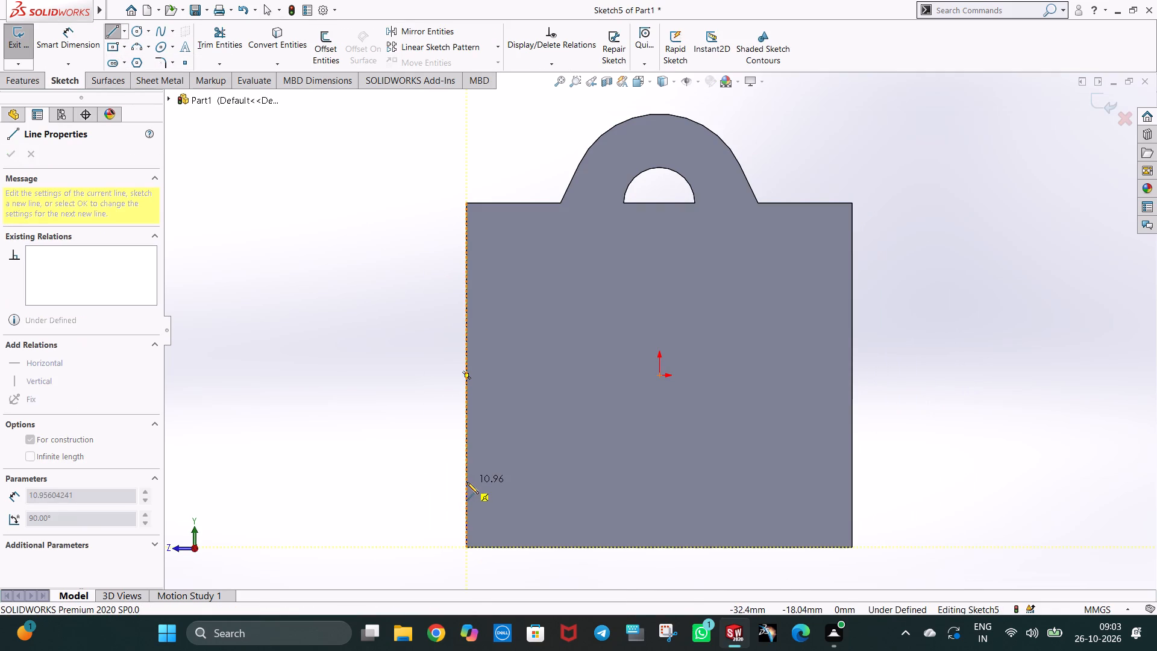
{"action": "left_click", "coordinate": [467, 467]}
{"action": "type", "text": "12"}
{"action": "key", "text": "Return"}
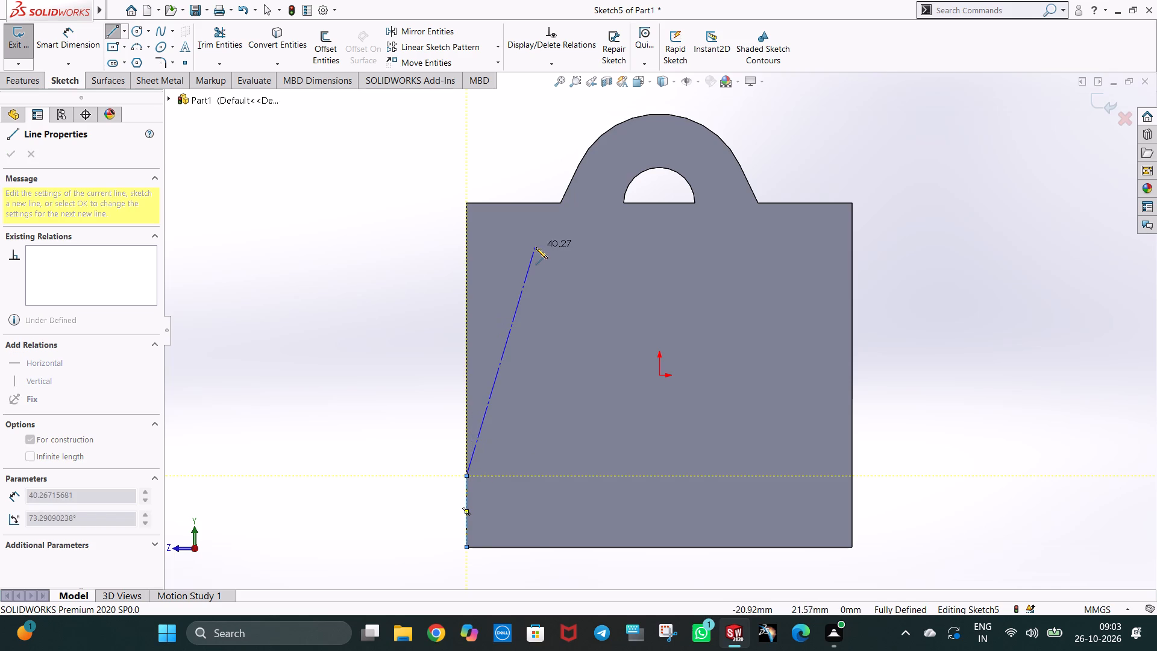
{"action": "key", "text": "Escape"}
Sketch a triangle joining the construction line's upper end, the rounded top's left base (about 49 mm slanted side) and the face's upper-left corner.
{"action": "left_click_drag", "start_coordinate": [111, 32], "coordinate": [114, 40]}
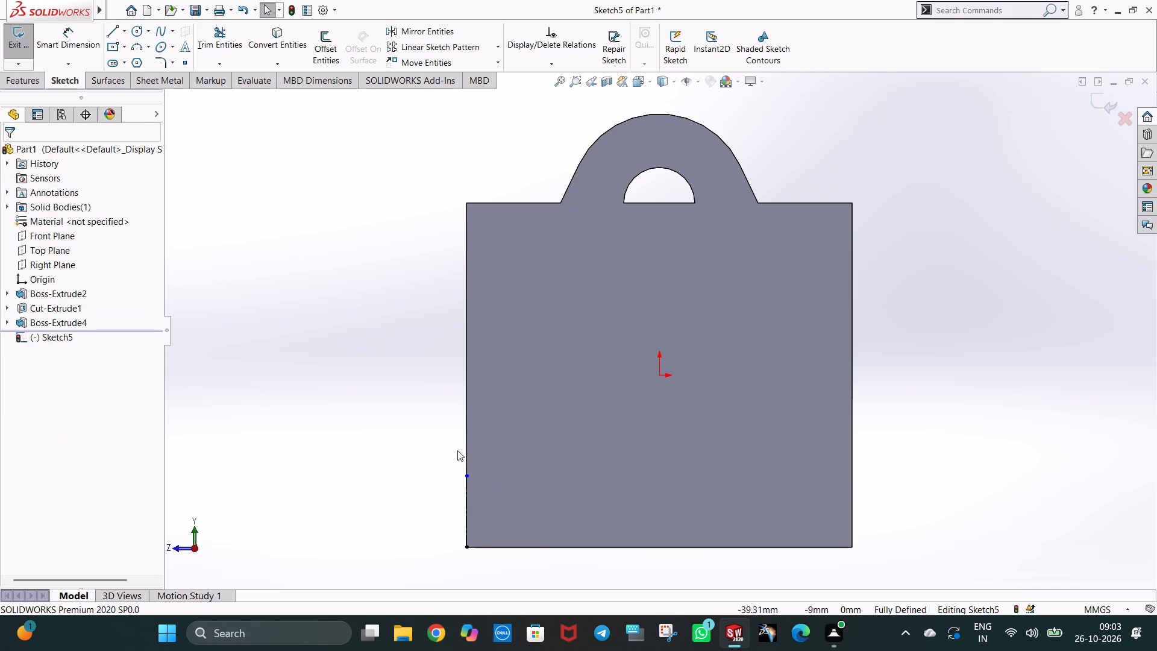
{"action": "left_click", "coordinate": [465, 476]}
{"action": "key", "text": "Escape"}
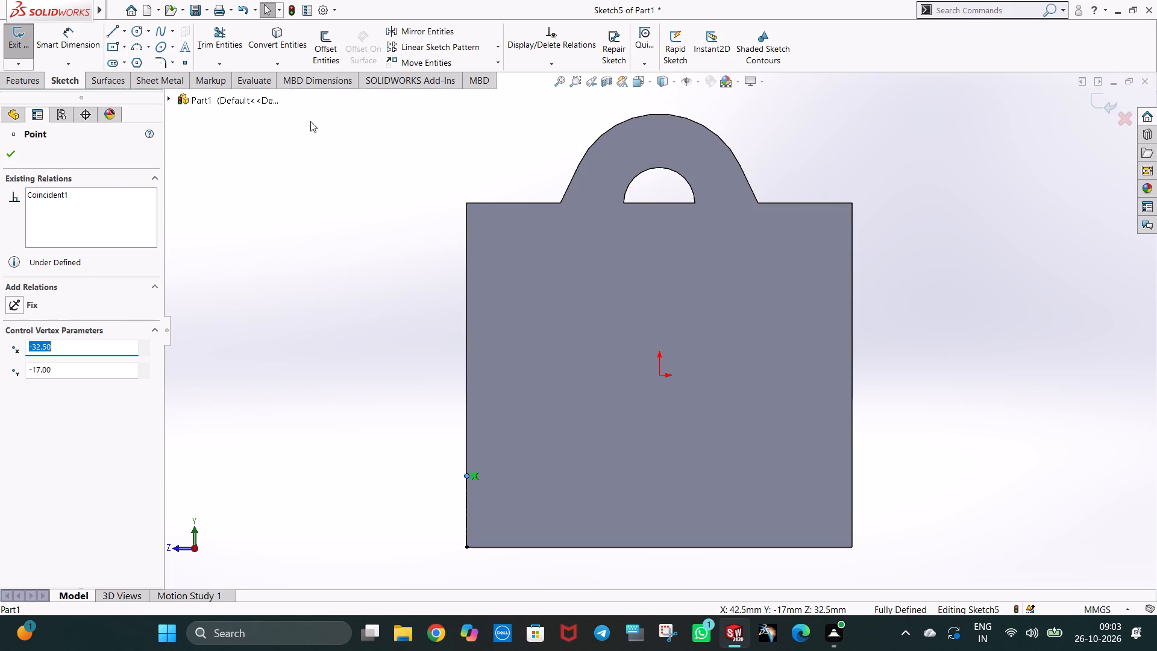
{"action": "key", "text": "Escape"}
{"action": "left_click", "coordinate": [111, 30]}
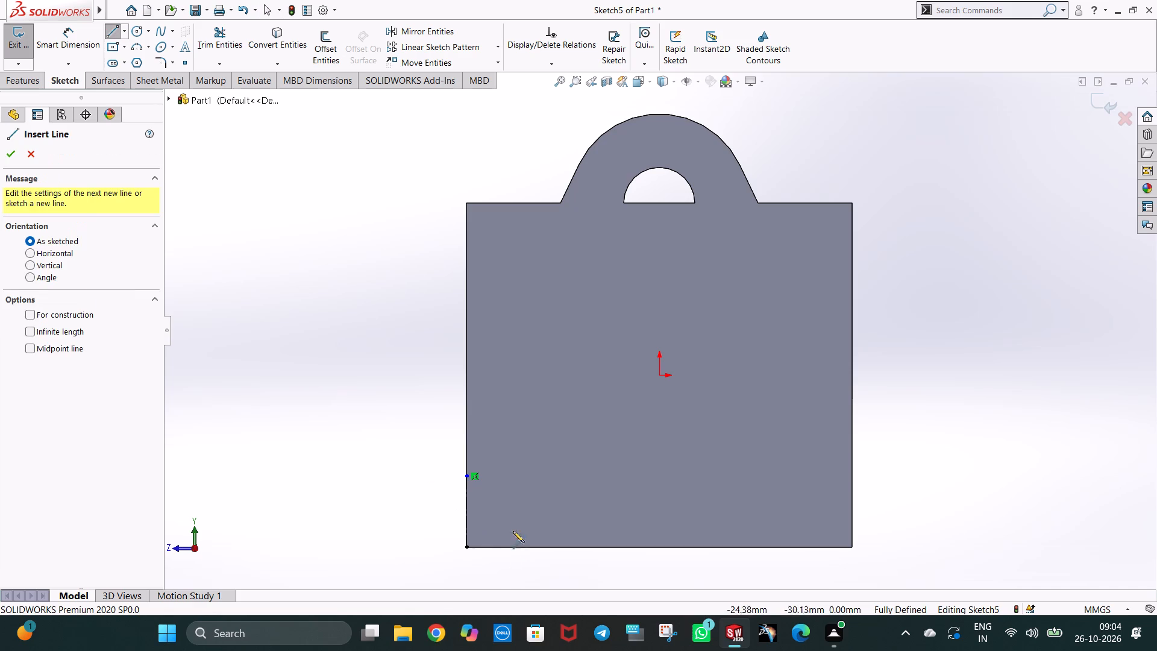
{"action": "left_click", "coordinate": [465, 474]}
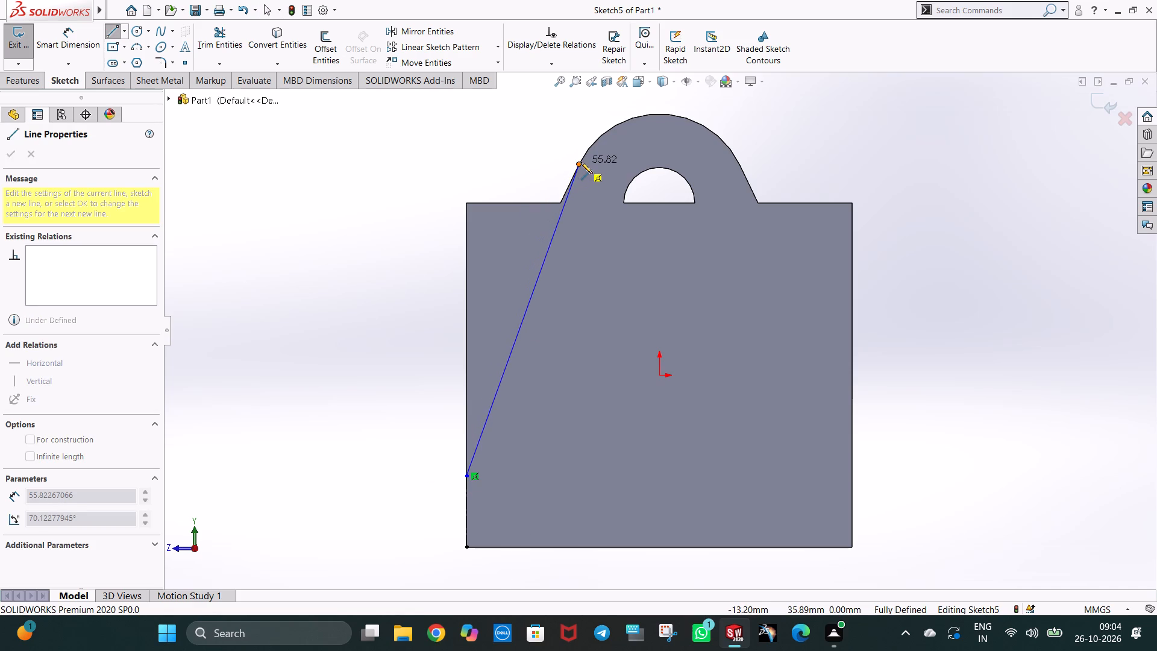
{"action": "left_click", "coordinate": [562, 203]}
{"action": "key", "text": "Escape"}
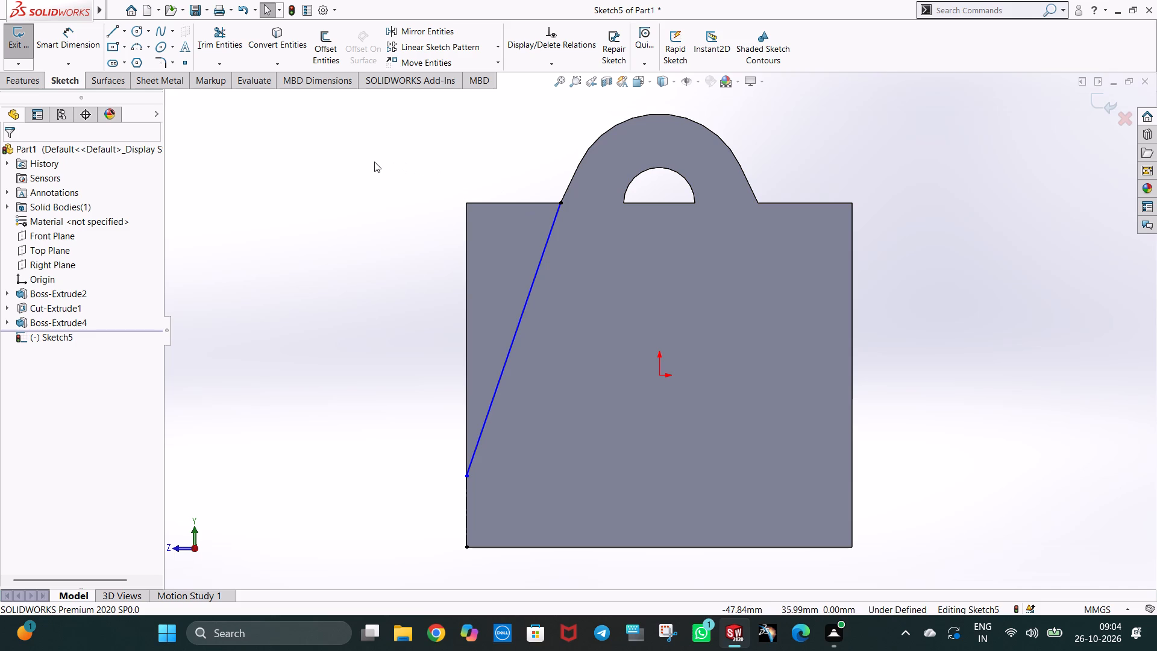
{"action": "left_click", "coordinate": [110, 28]}
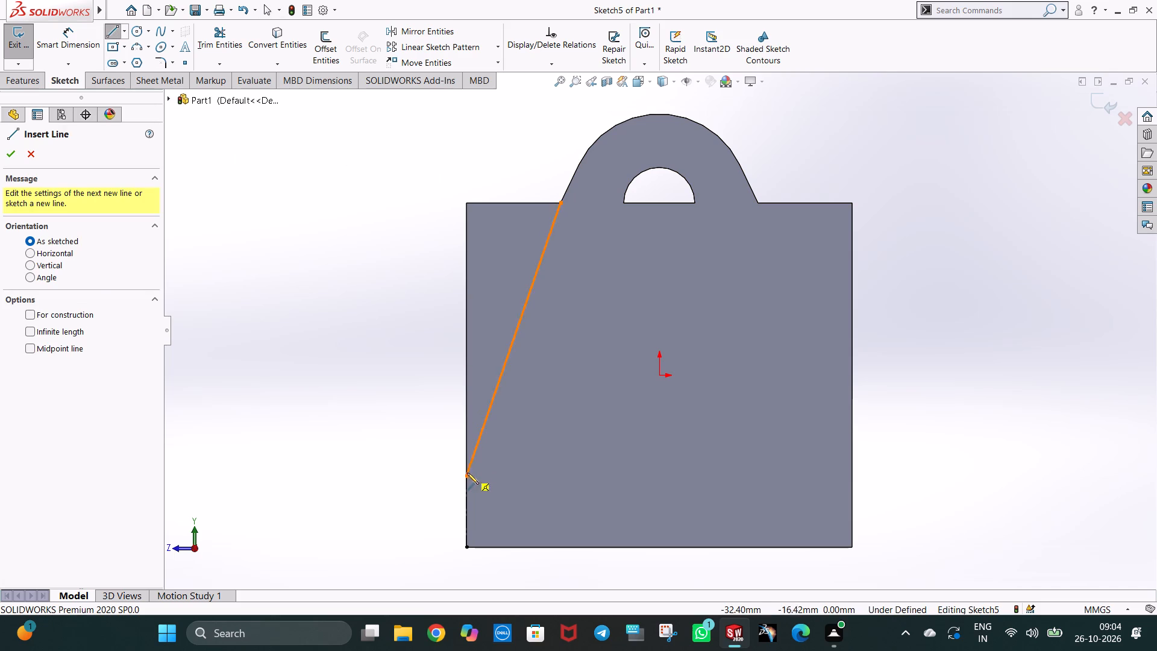
{"action": "left_click_drag", "start_coordinate": [466, 475], "coordinate": [464, 468]}
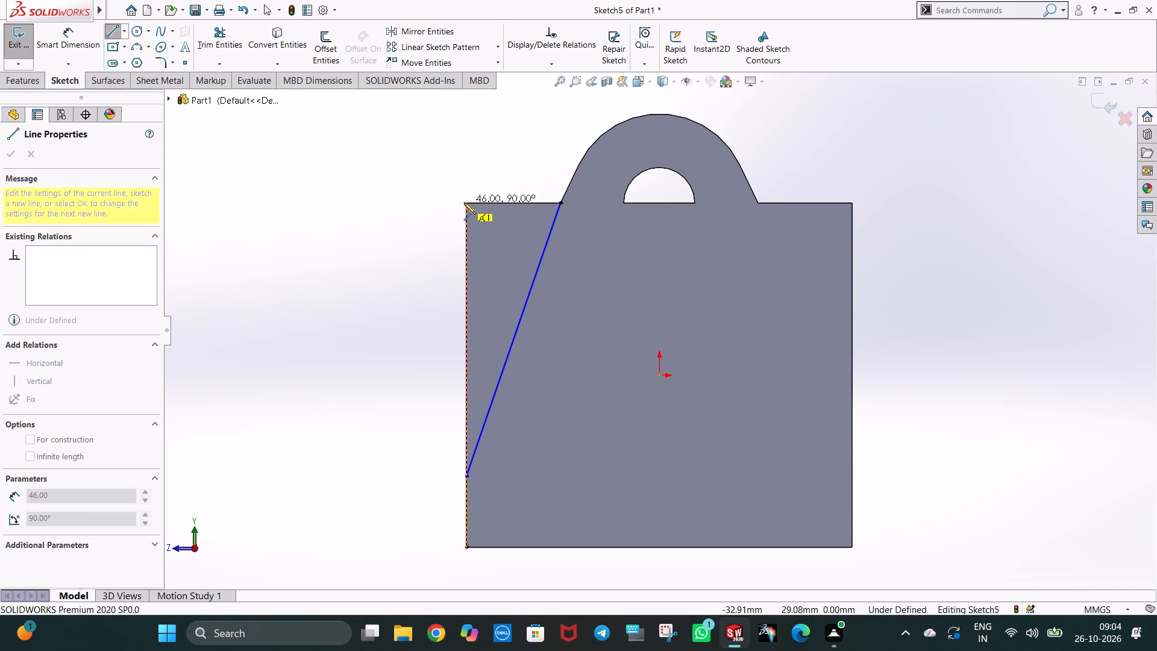
{"action": "left_click", "coordinate": [465, 203]}
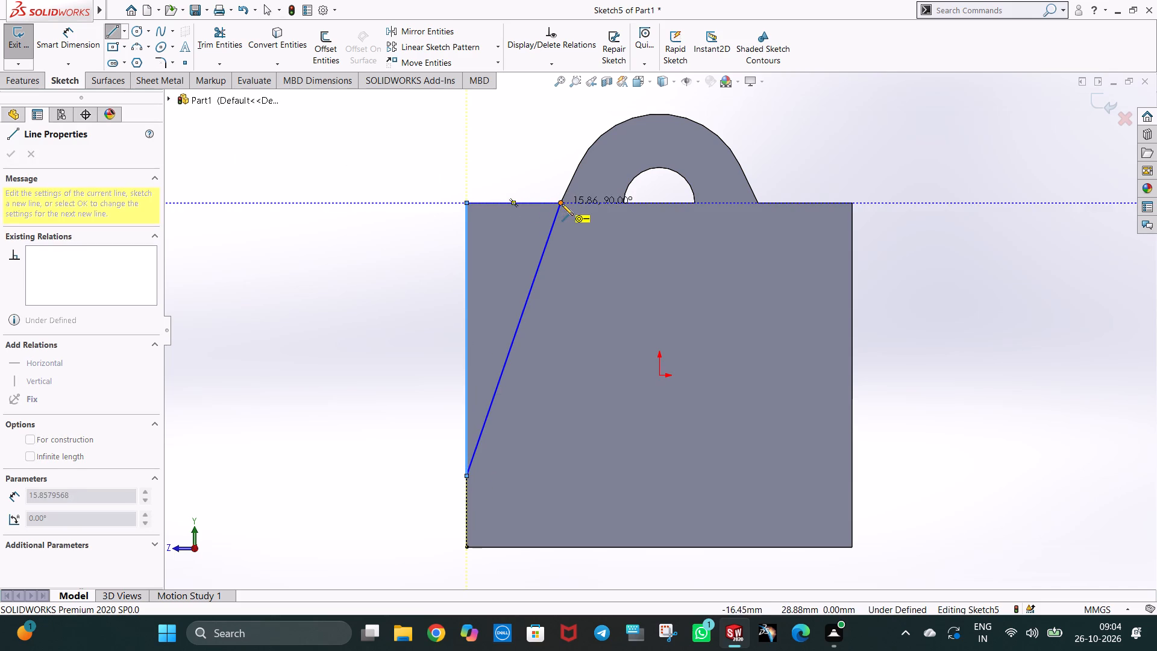
{"action": "left_click", "coordinate": [562, 204]}
{"action": "key", "text": "Escape"}
{"action": "key", "text": "Escape"}
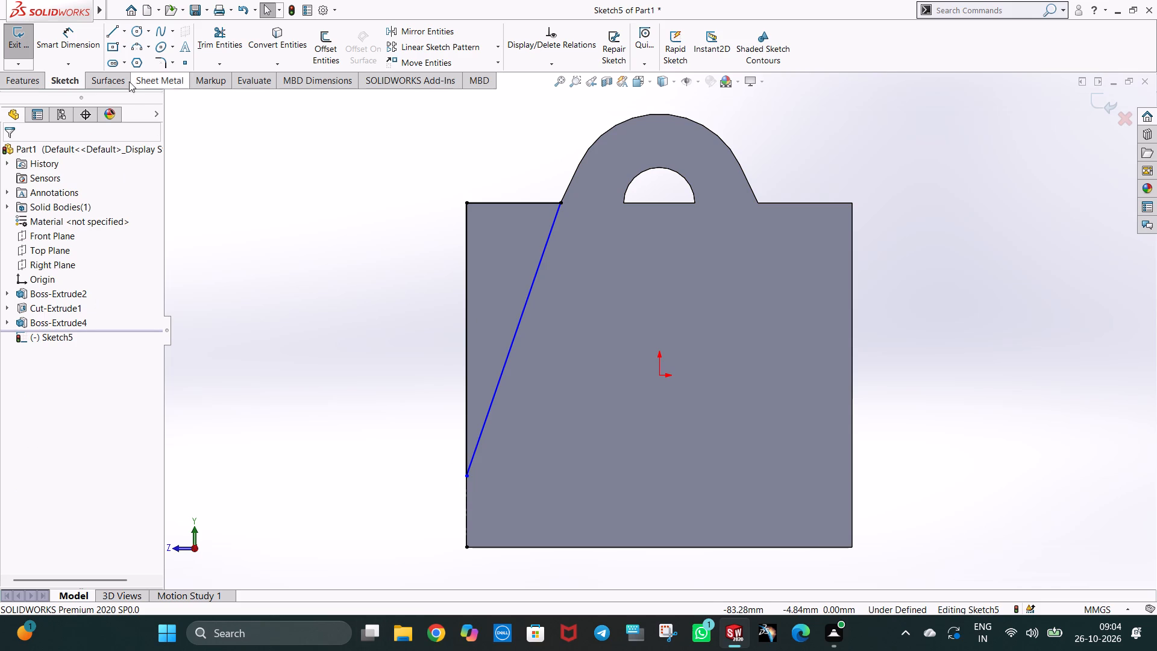
Draw a 29 mm vertical construction centreline from the origin up to the flat edge of the half-round opening.
{"action": "left_click", "coordinate": [122, 31]}
{"action": "left_click", "coordinate": [128, 57]}
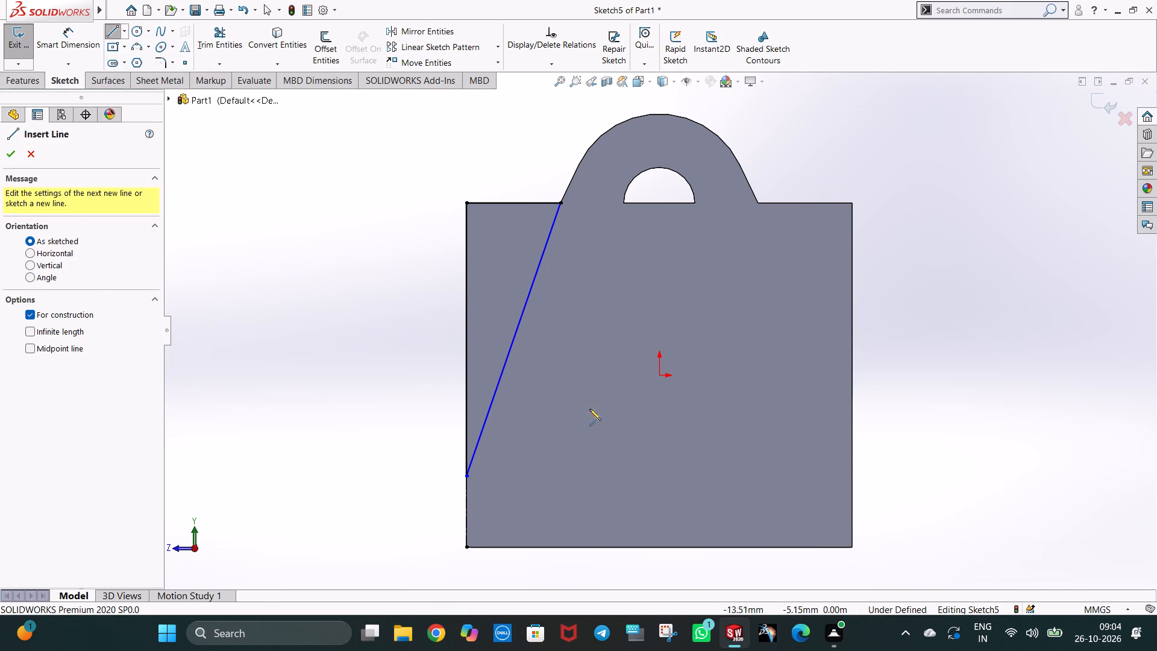
{"action": "left_click", "coordinate": [659, 376]}
{"action": "left_click", "coordinate": [660, 203]}
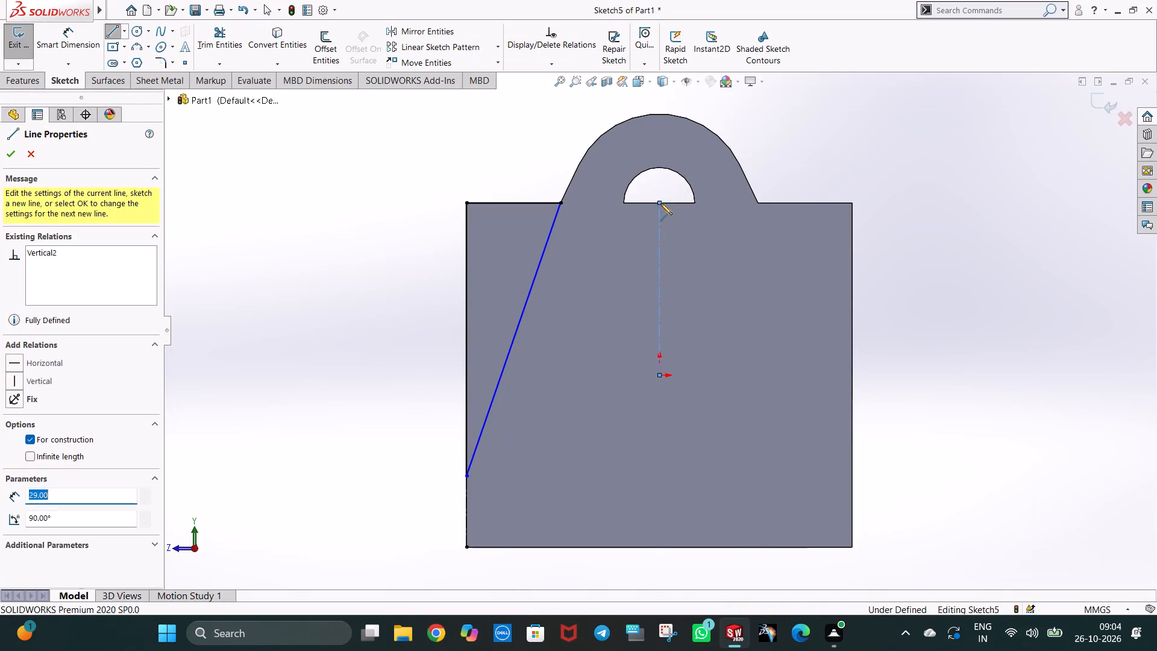
{"action": "key", "text": "Escape"}
Mirror the triangle's three lines about the vertical construction centreline.
{"action": "left_click", "coordinate": [400, 27]}
{"action": "left_click", "coordinate": [483, 206]}
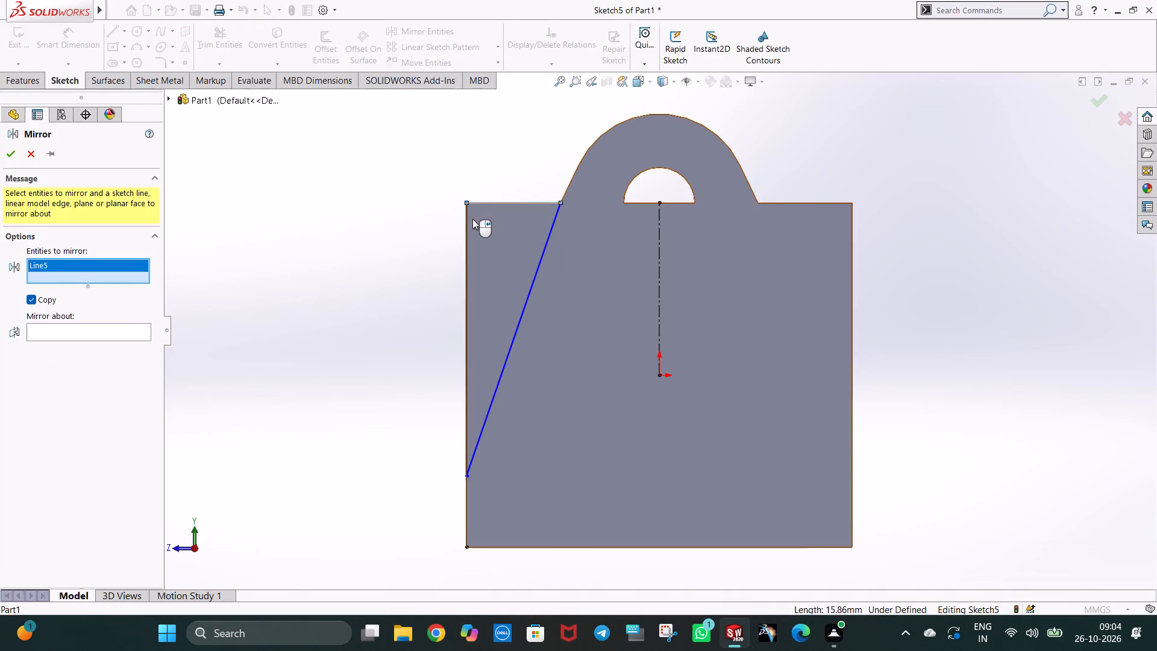
{"action": "left_click", "coordinate": [466, 231]}
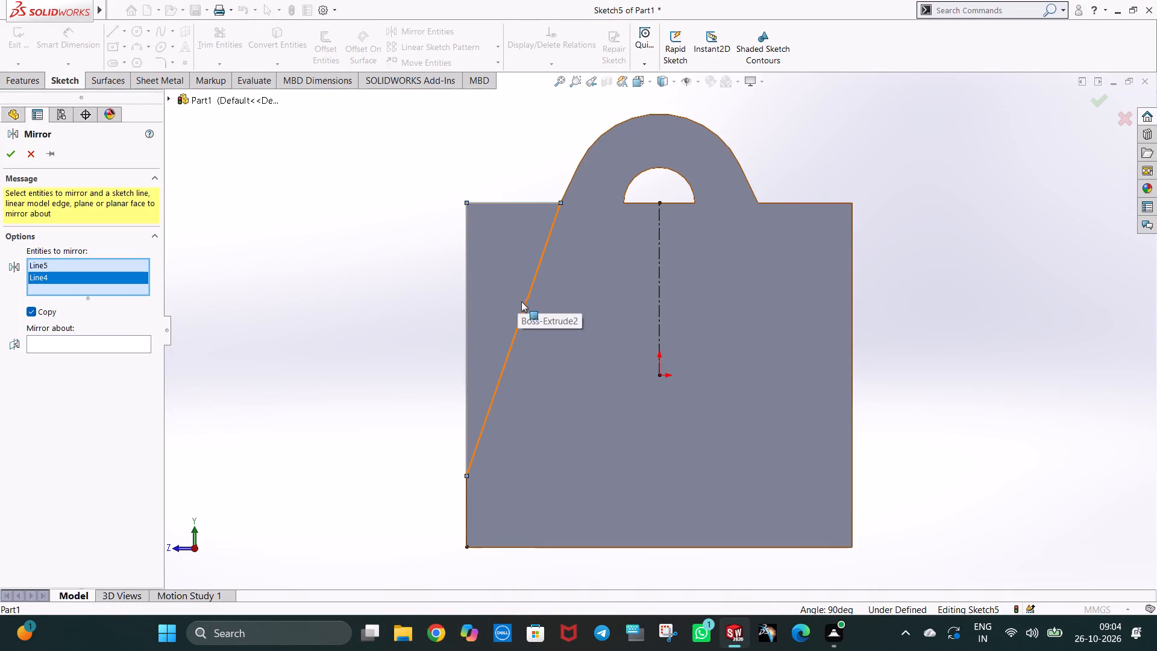
{"action": "left_click", "coordinate": [522, 304]}
{"action": "left_click", "coordinate": [95, 354]}
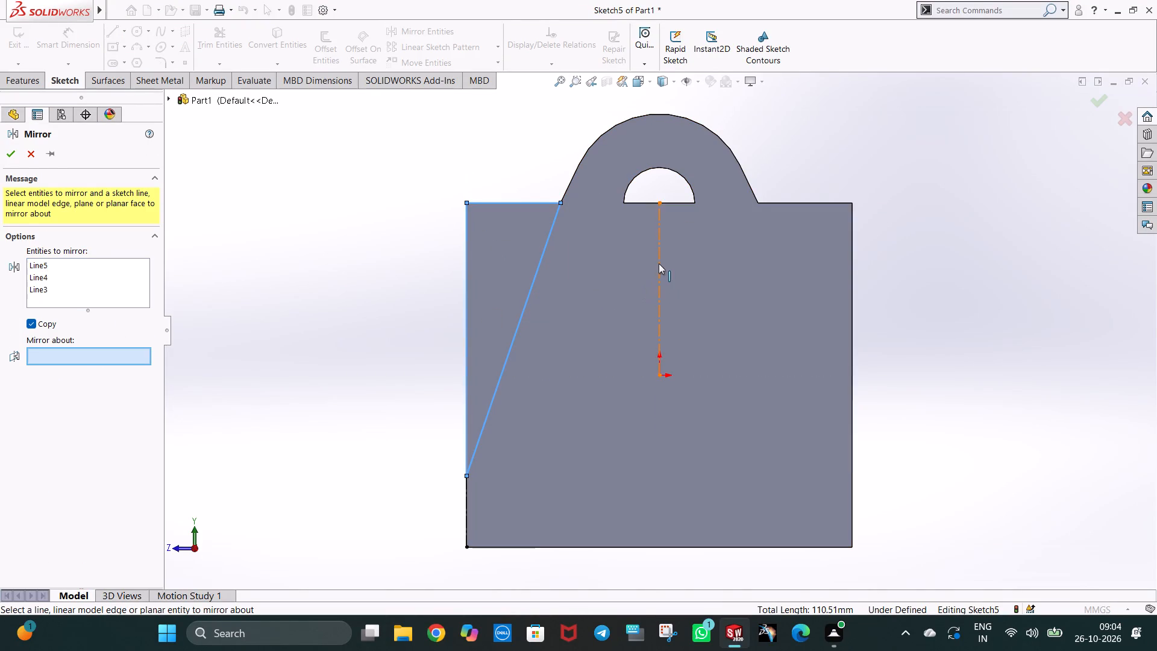
{"action": "left_click", "coordinate": [659, 263]}
{"action": "right_click", "coordinate": [659, 263]}
Cut both corner triangles Through All so that both arms of the bracket get tapered sides.
{"action": "left_click", "coordinate": [22, 80]}
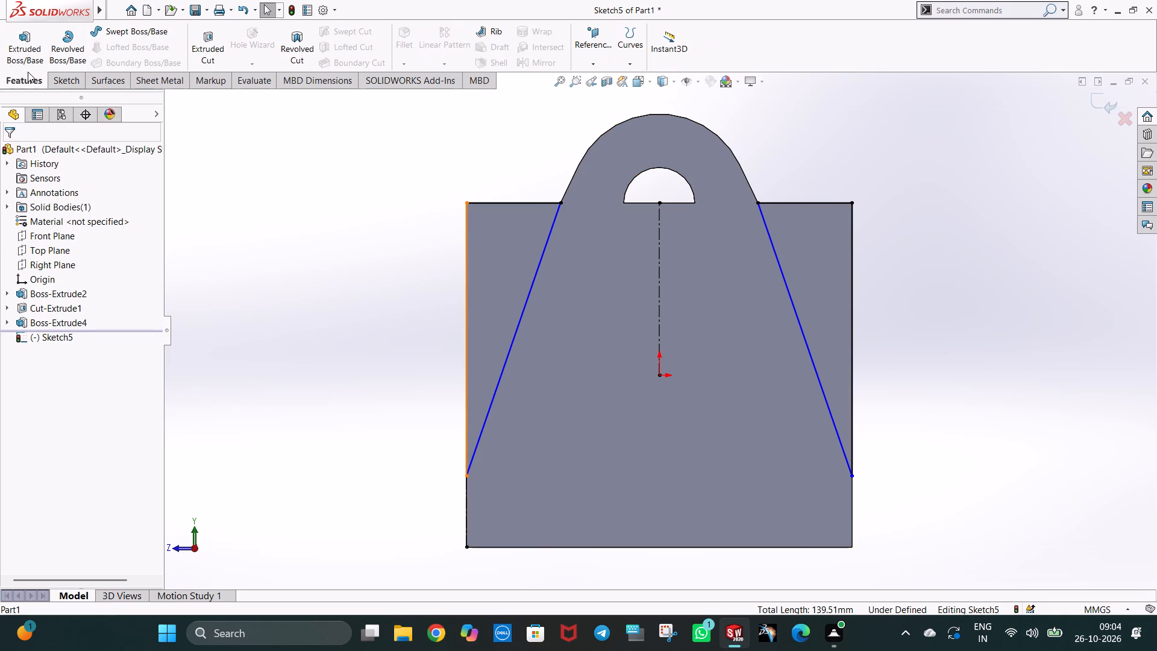
{"action": "left_click", "coordinate": [211, 50]}
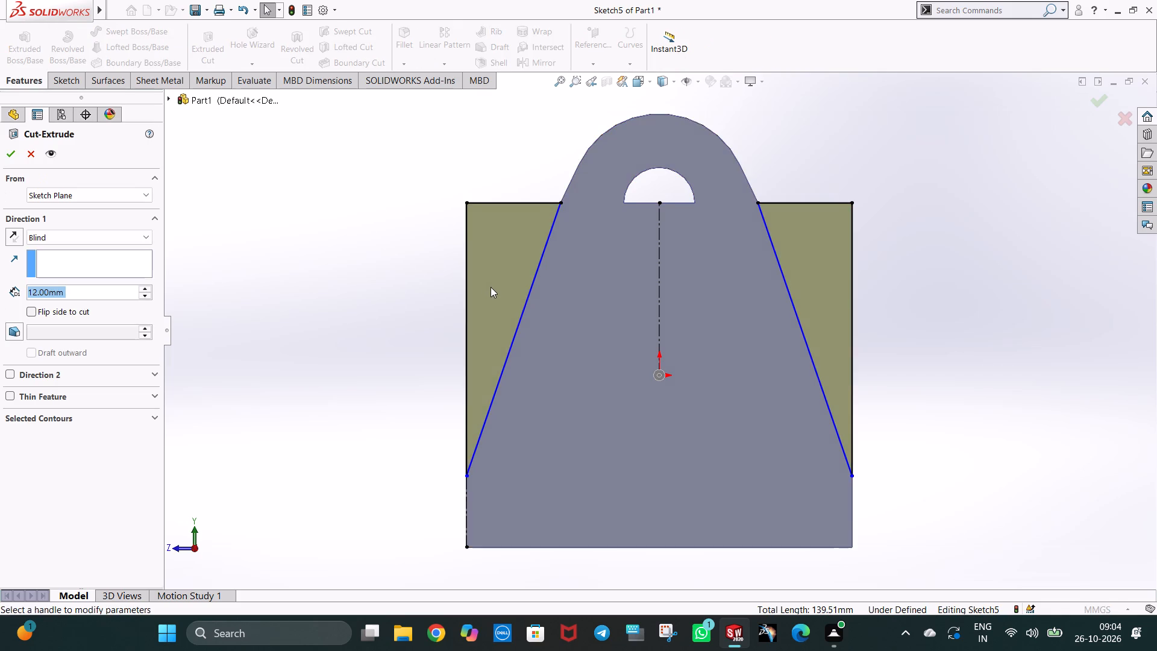
{"action": "middle_click_drag", "start_coordinate": [497, 292], "coordinate": [600, 337]}
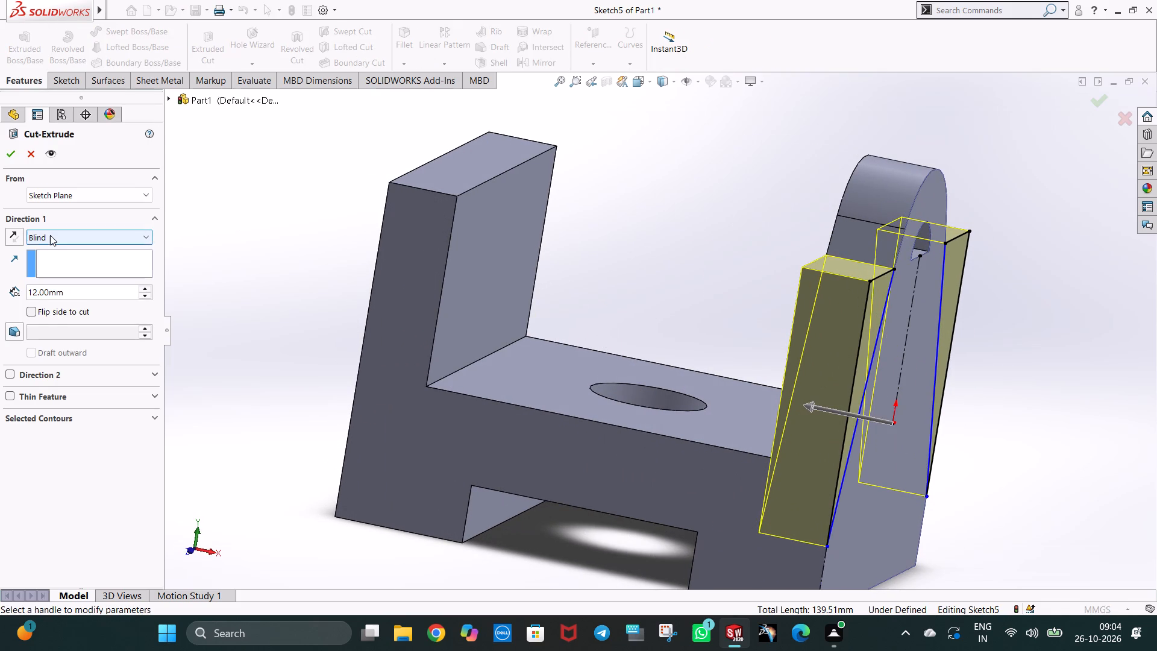
{"action": "left_click", "coordinate": [50, 235]}
{"action": "left_click", "coordinate": [70, 264]}
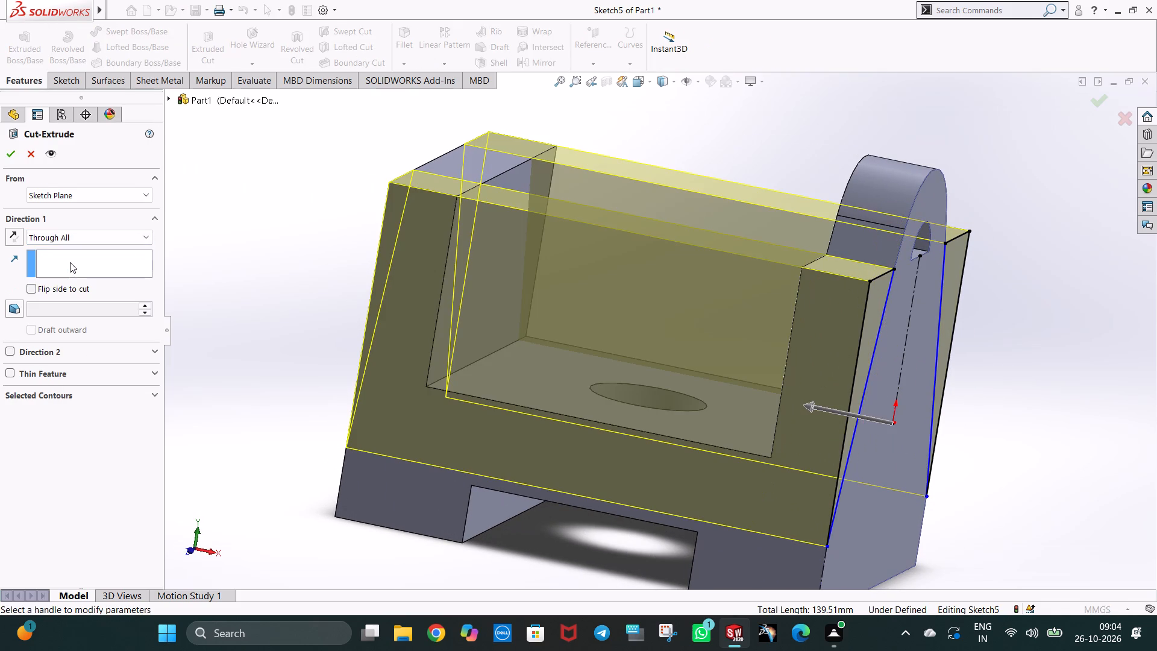
{"action": "middle_click_drag", "start_coordinate": [460, 348], "coordinate": [410, 307]}
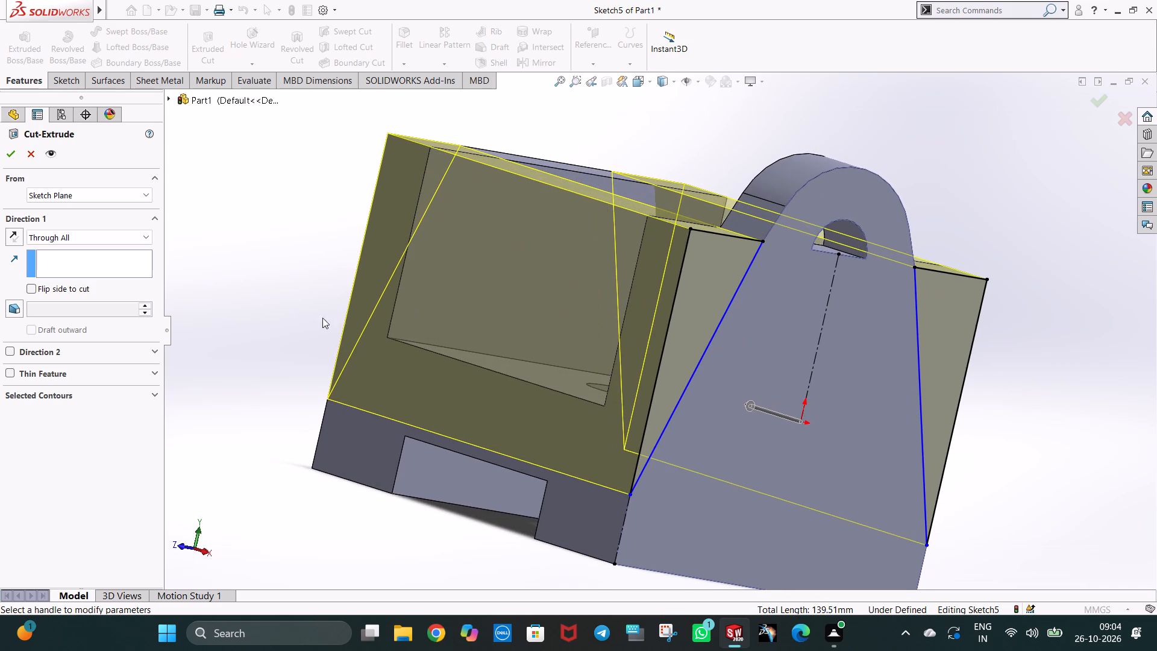
{"action": "left_click", "coordinate": [11, 153]}
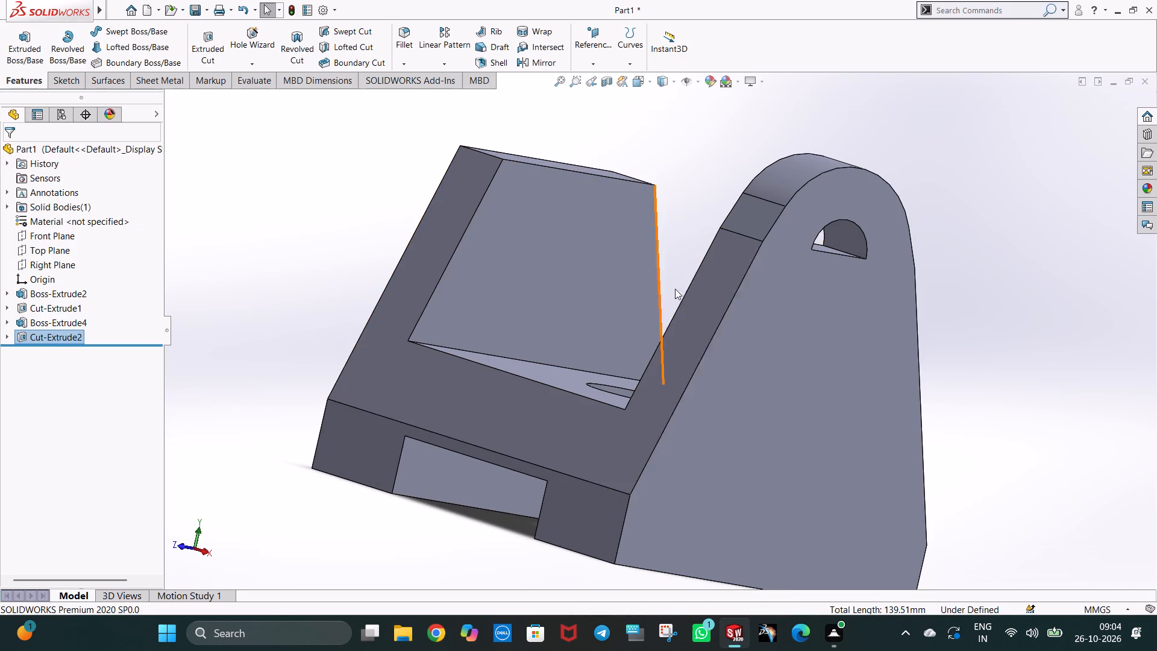
{"action": "middle_click_drag", "start_coordinate": [832, 310], "coordinate": [787, 275]}
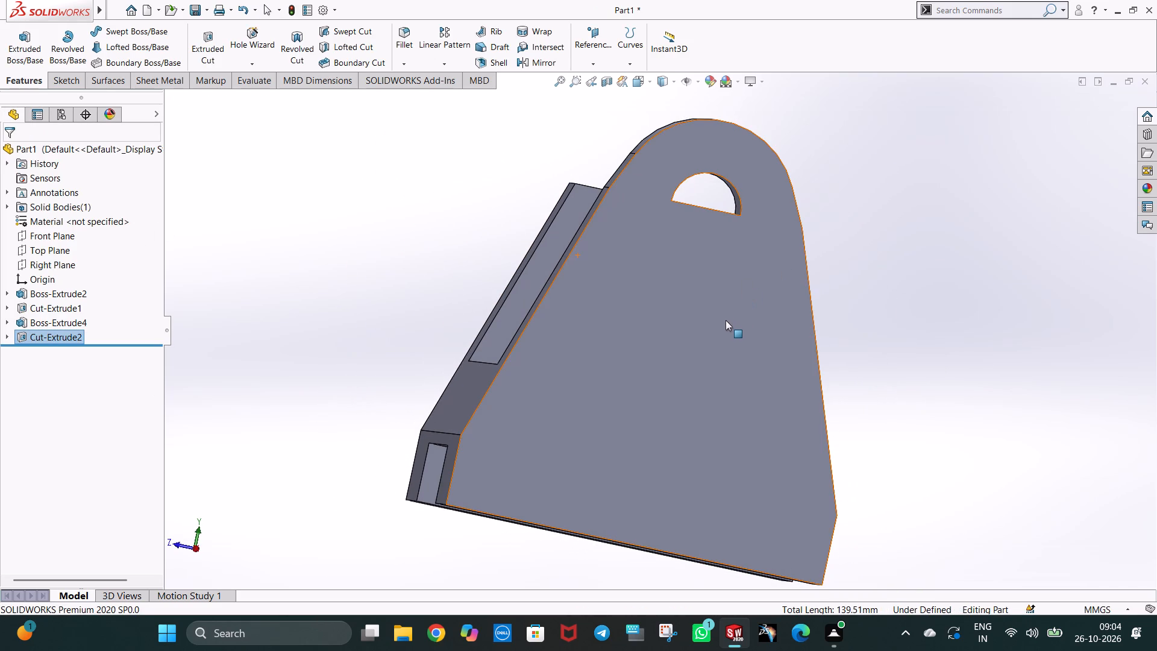
On the rounded arm's outer face, sketch a 6 mm radius circle centred on the midpoint of the half-round opening's flat edge.
{"action": "right_click", "coordinate": [698, 333]}
{"action": "left_click", "coordinate": [727, 318]}
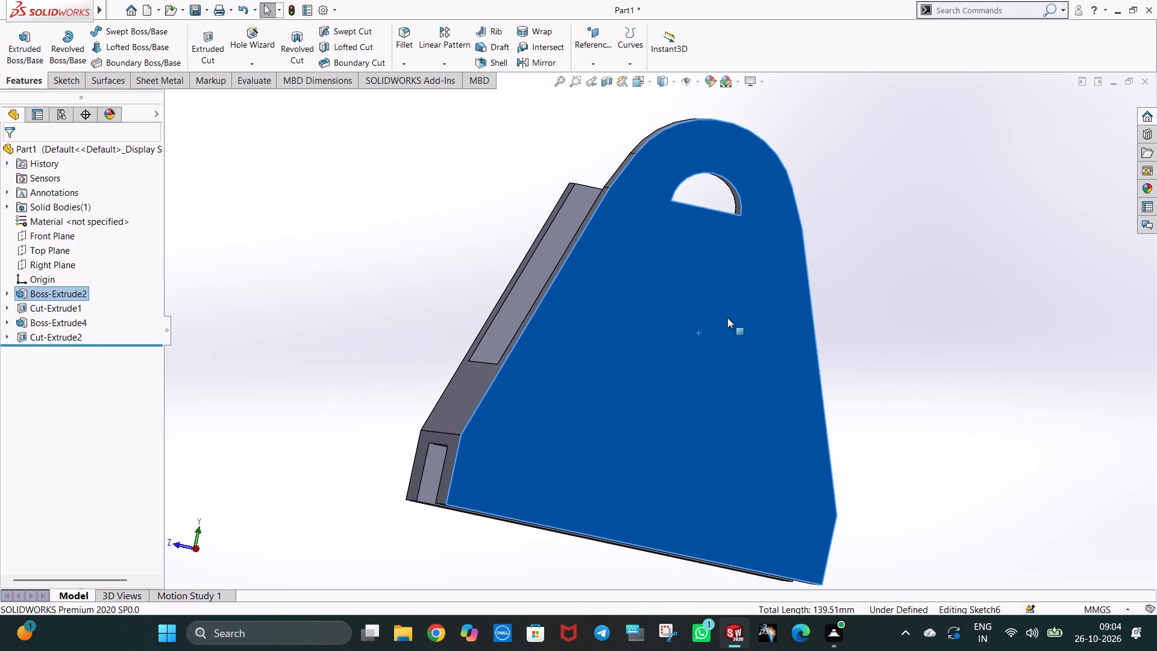
{"action": "key", "text": "ctrl+i"}
{"action": "key", "text": "ctrl+8"}
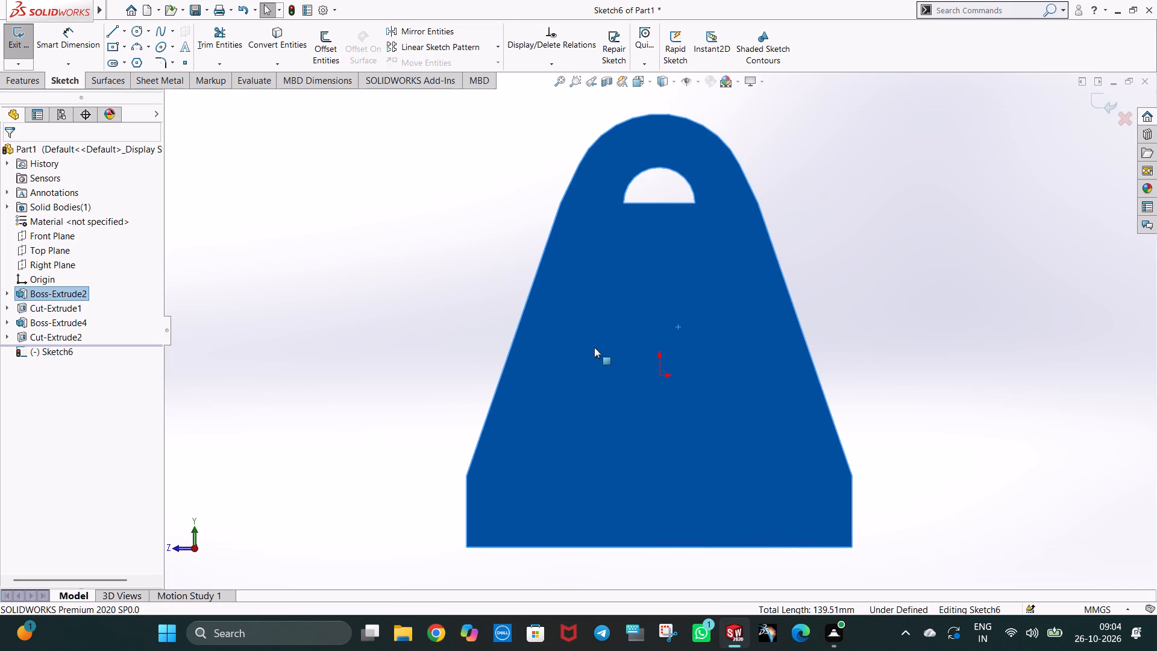
{"action": "left_click", "coordinate": [131, 29]}
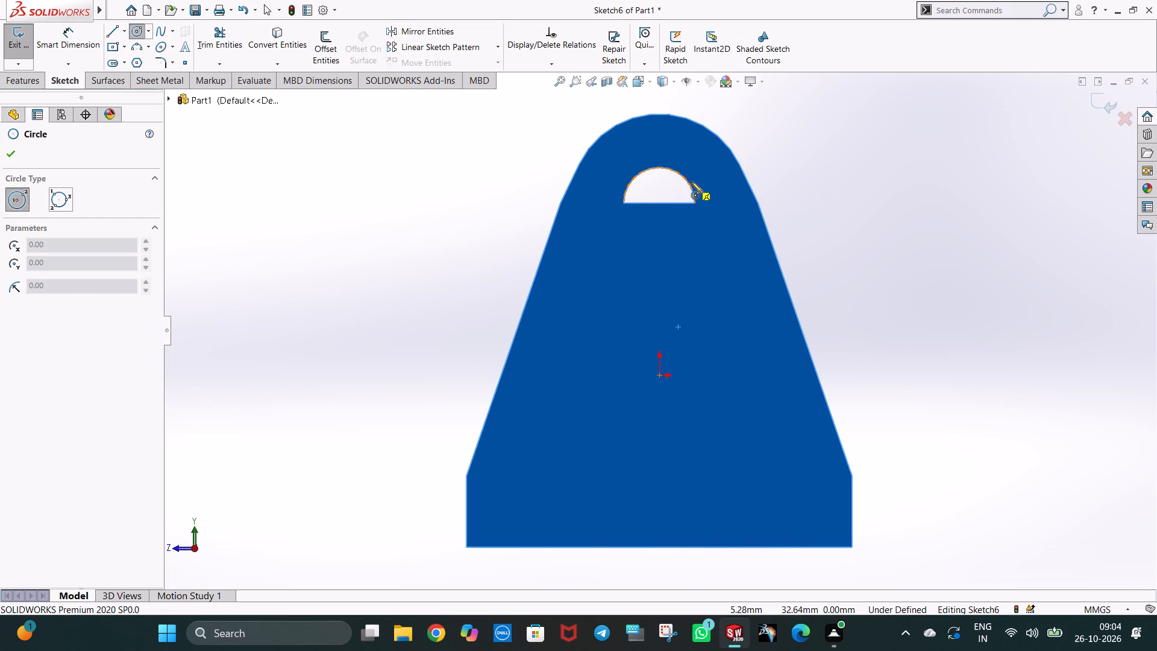
{"action": "left_click", "coordinate": [659, 203]}
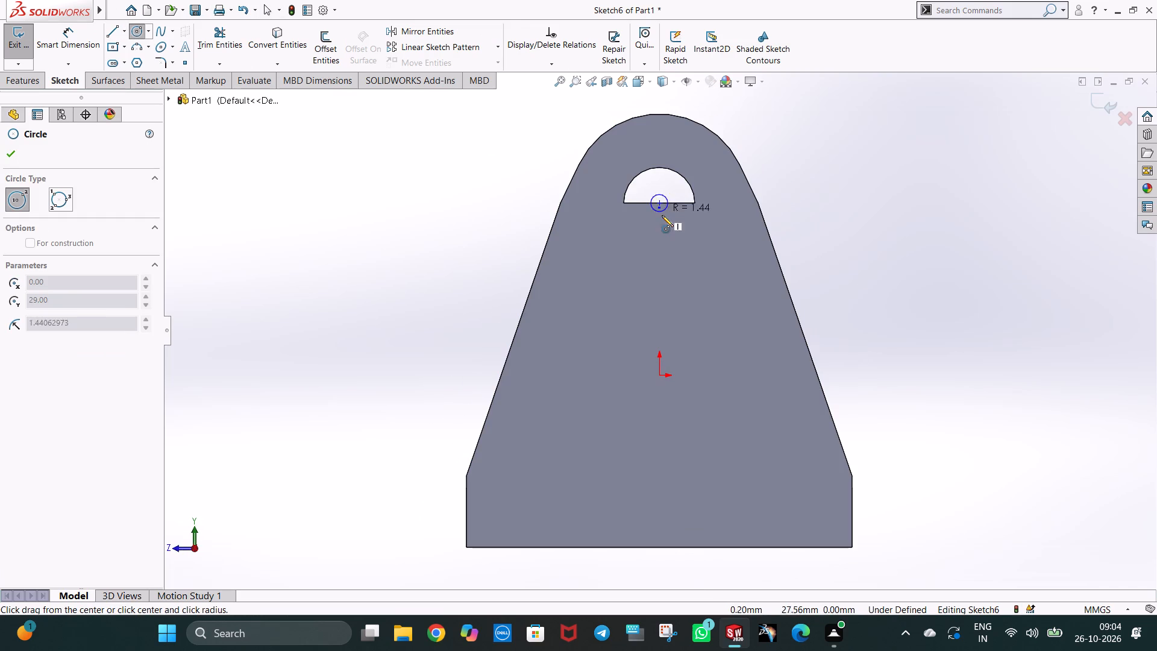
{"action": "left_click", "coordinate": [674, 241]}
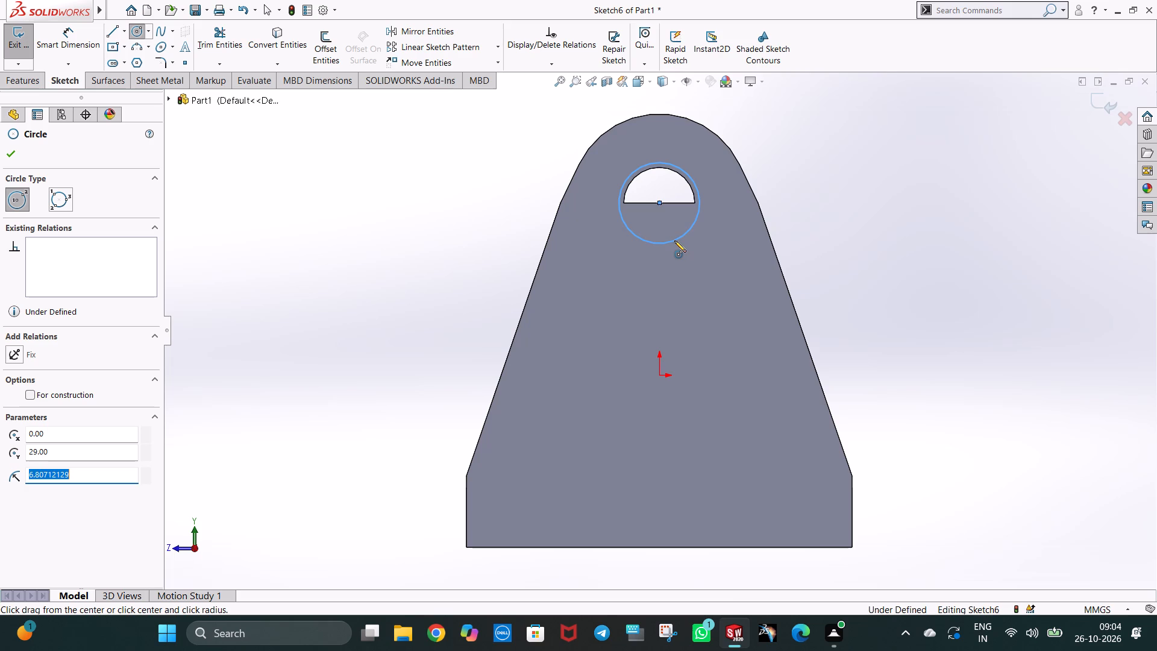
{"action": "key", "text": "6"}
{"action": "key", "text": "Return"}
{"action": "key", "text": "Escape"}
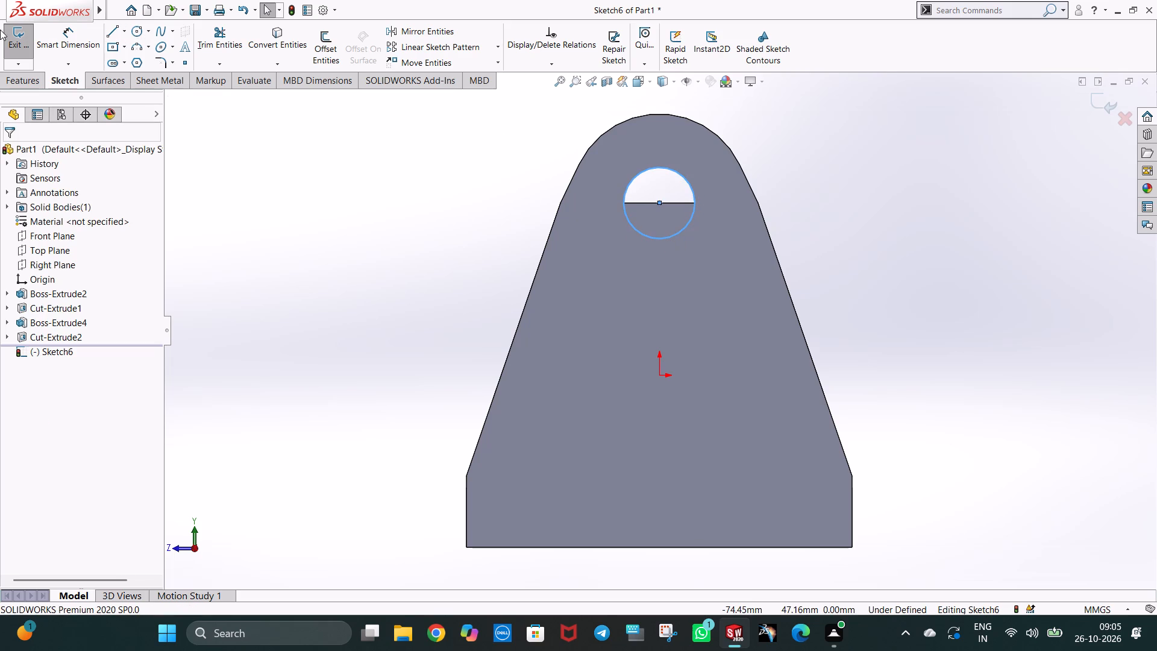
Cut the circle Through All so the hole passes through both arms.
{"action": "left_click", "coordinate": [30, 84]}
{"action": "left_click", "coordinate": [205, 55]}
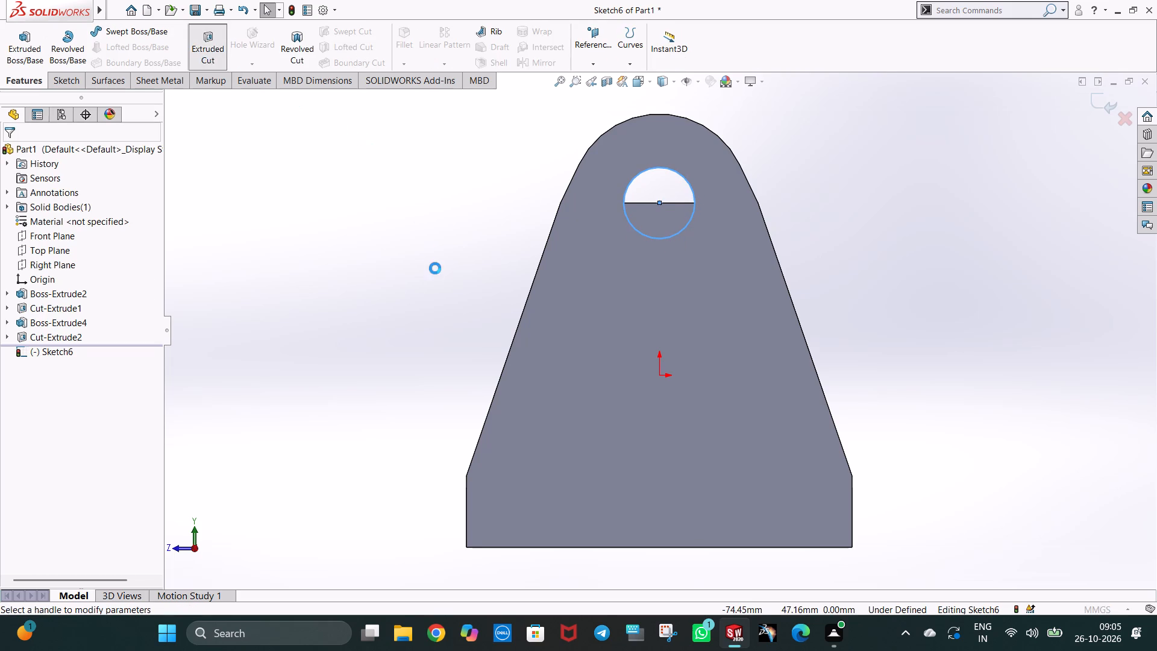
{"action": "middle_click_drag", "start_coordinate": [435, 268], "coordinate": [503, 315]}
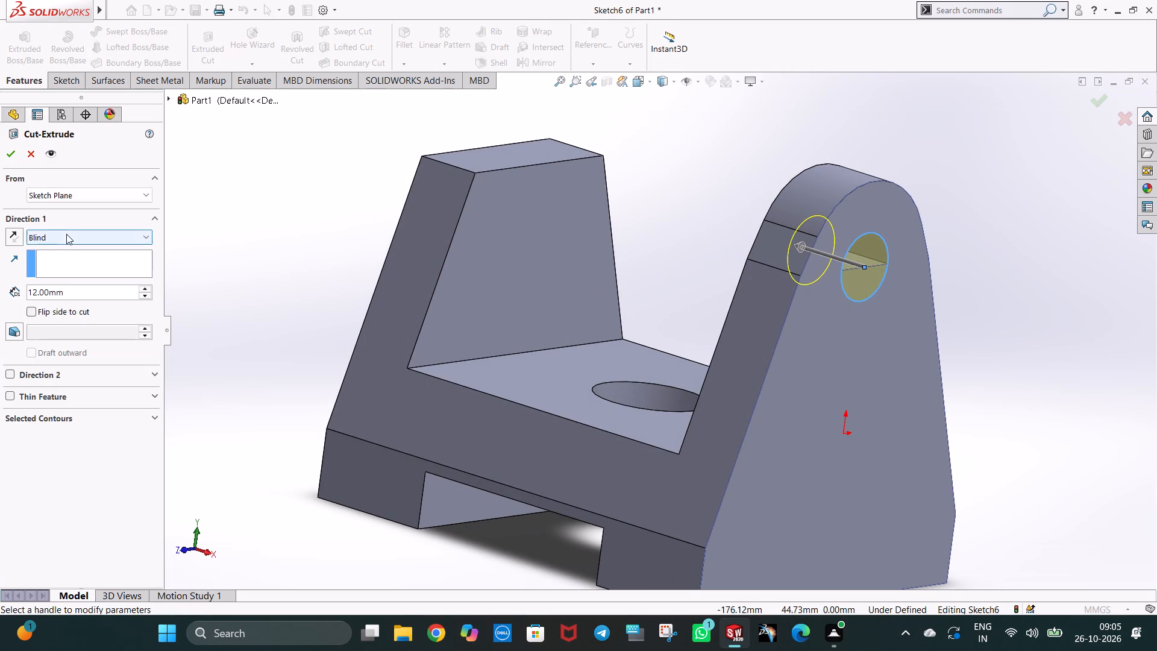
{"action": "left_click", "coordinate": [66, 234]}
{"action": "left_click", "coordinate": [88, 262]}
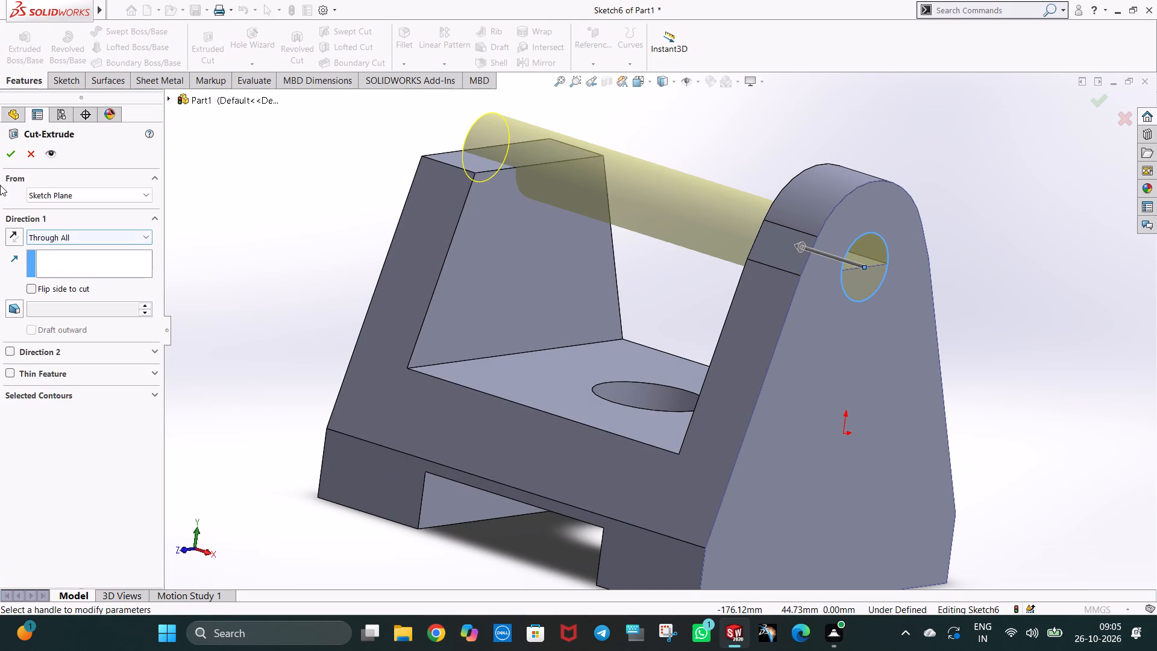
{"action": "left_click", "coordinate": [10, 156]}
On the flat-topped arm's outer face, sketch concentric circles of 15 mm and 6 mm radius, centred on the notch's centre at the top edge.
{"action": "middle_click_drag", "start_coordinate": [566, 397], "coordinate": [557, 382]}
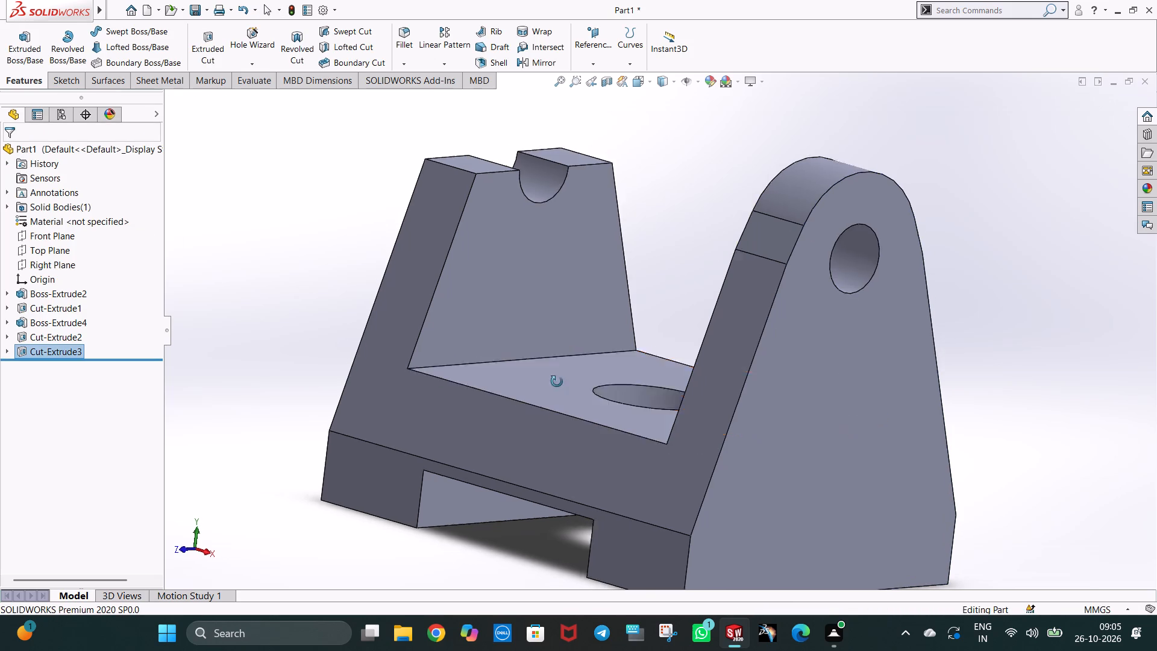
{"action": "middle_click_drag", "start_coordinate": [557, 382], "coordinate": [571, 407]}
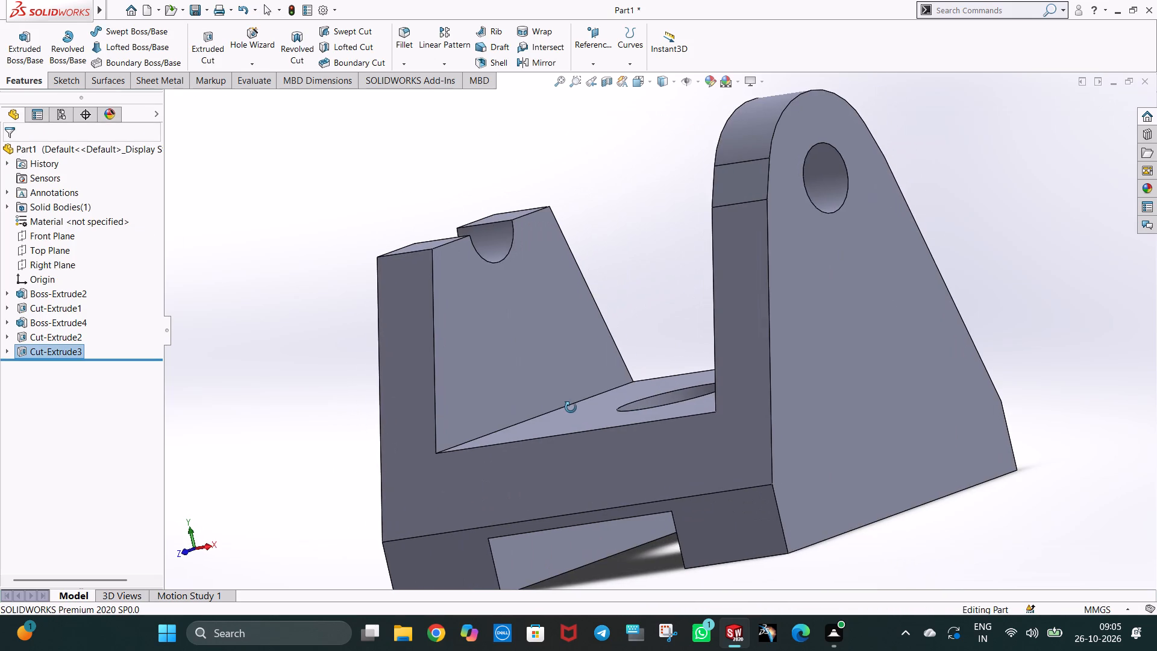
{"action": "middle_click_drag", "start_coordinate": [571, 407], "coordinate": [577, 407]}
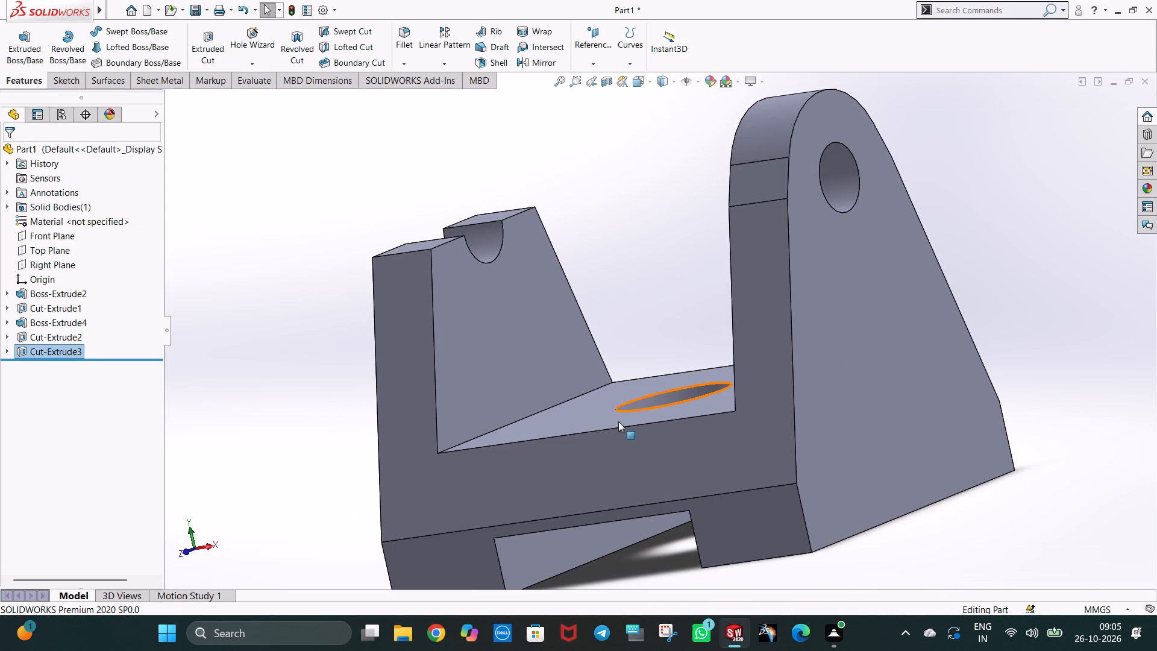
{"action": "scroll", "coordinate": [615, 418], "scroll_direction": "up", "scroll_amount": 1}
{"action": "middle_click_drag", "start_coordinate": [606, 405], "coordinate": [767, 360]}
{"action": "right_click", "coordinate": [539, 337]}
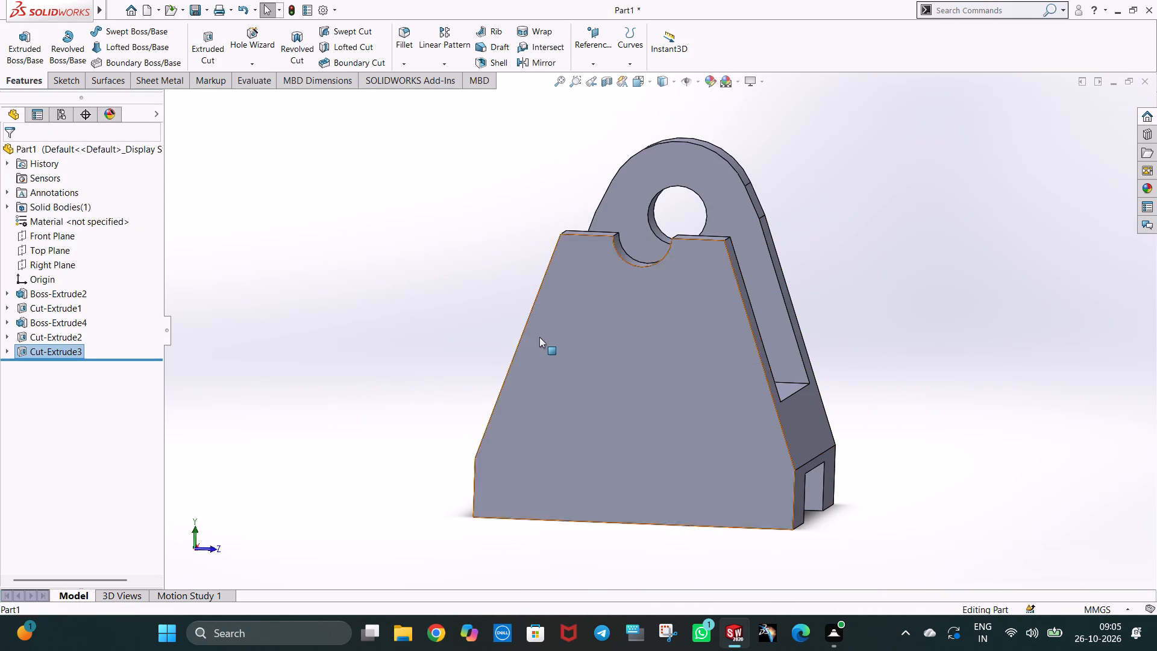
{"action": "left_click", "coordinate": [574, 316]}
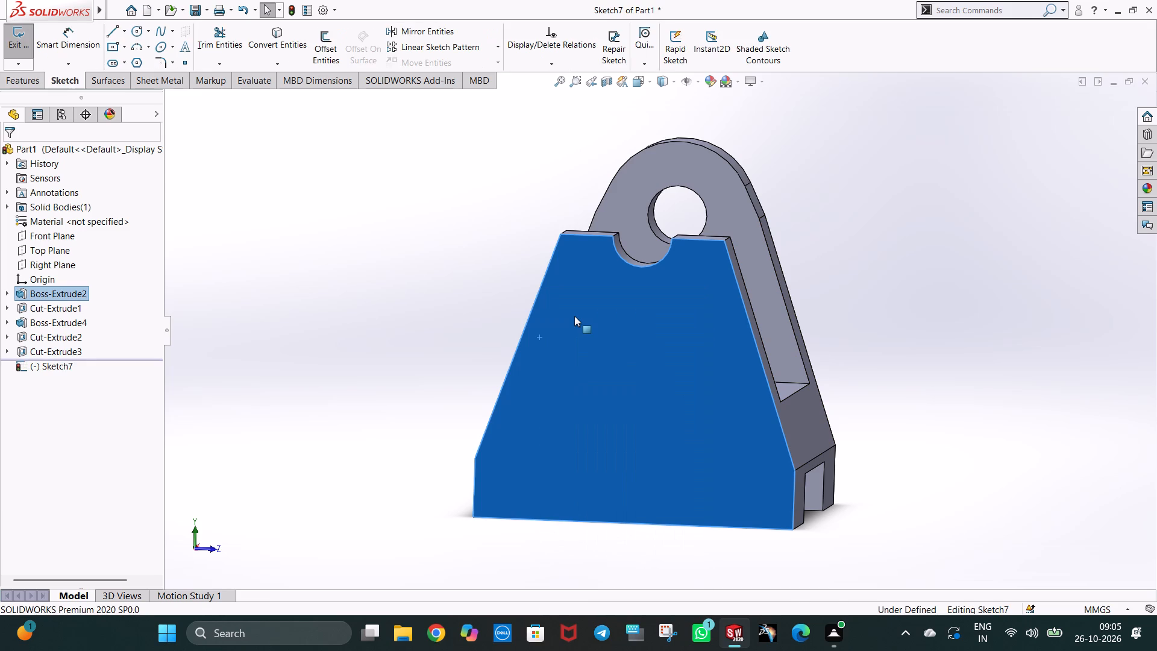
{"action": "key", "text": "ctrl+8"}
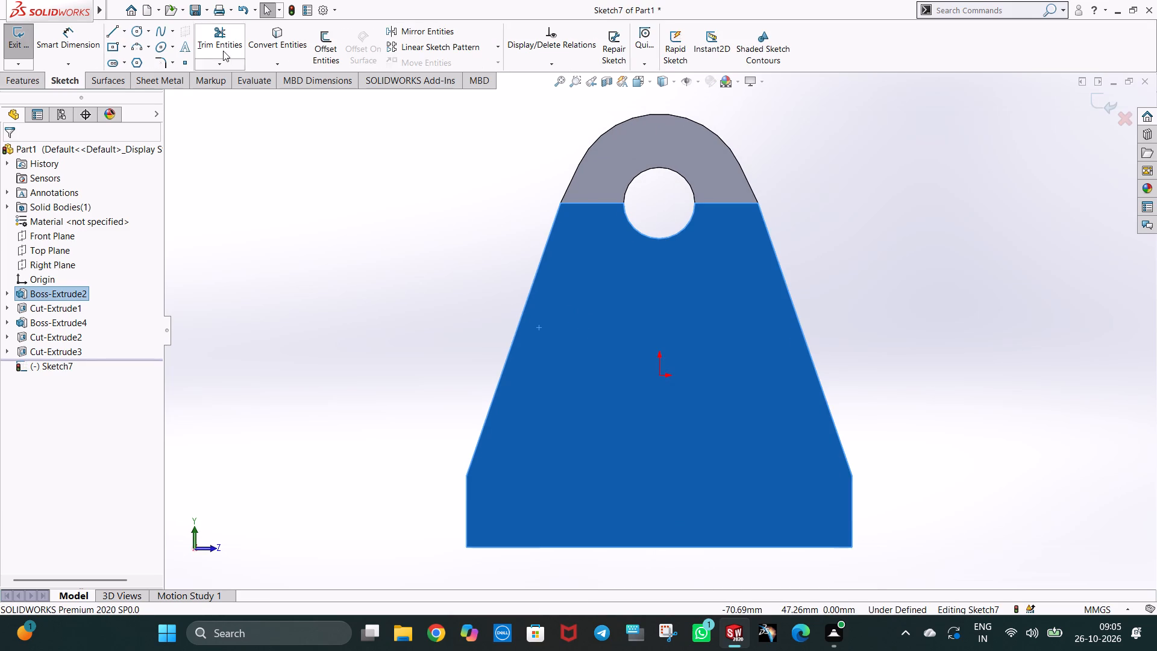
{"action": "left_click", "coordinate": [135, 33]}
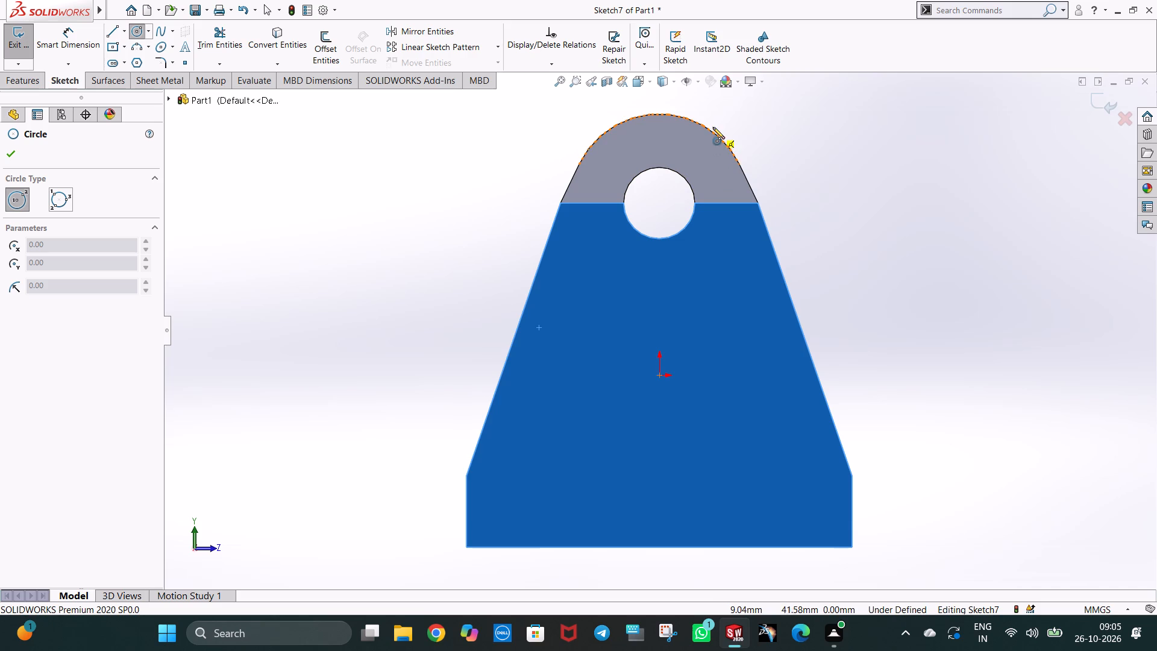
{"action": "left_click", "coordinate": [659, 204]}
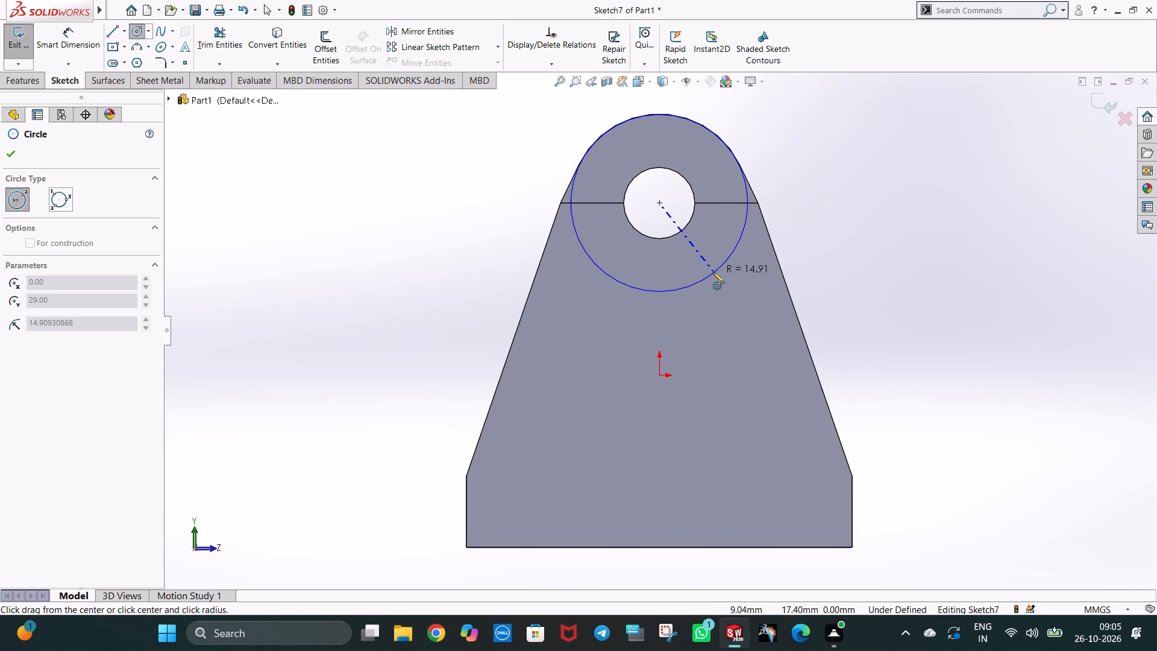
{"action": "left_click", "coordinate": [713, 272]}
{"action": "type", "text": "15"}
{"action": "key", "text": "Return"}
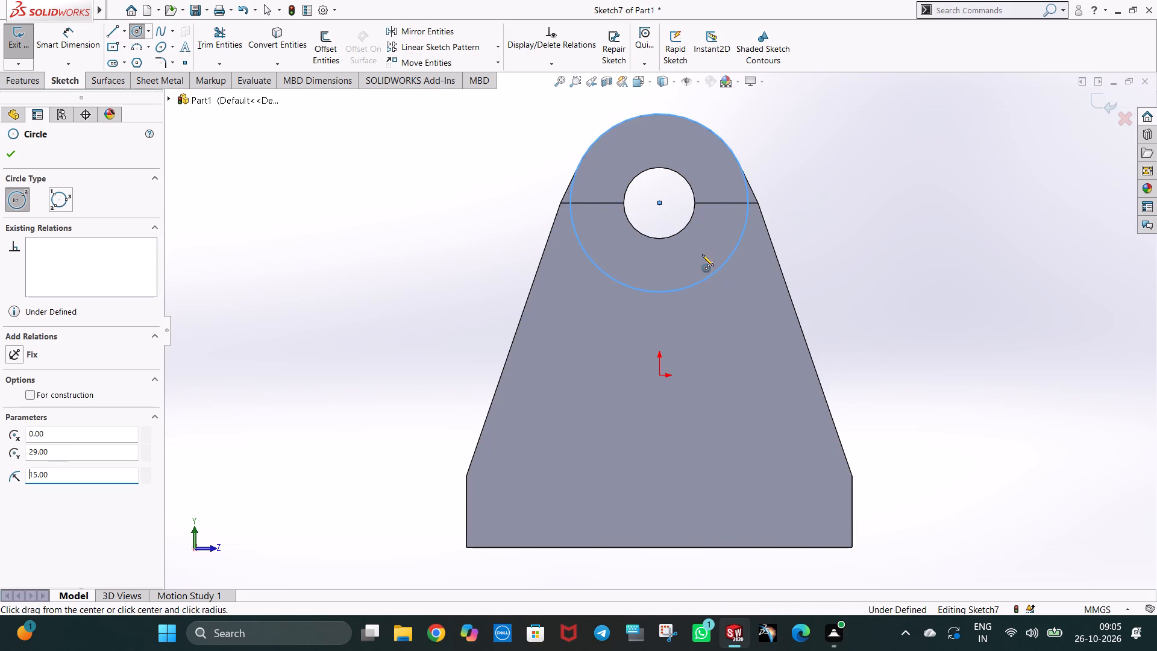
{"action": "left_click", "coordinate": [659, 204]}
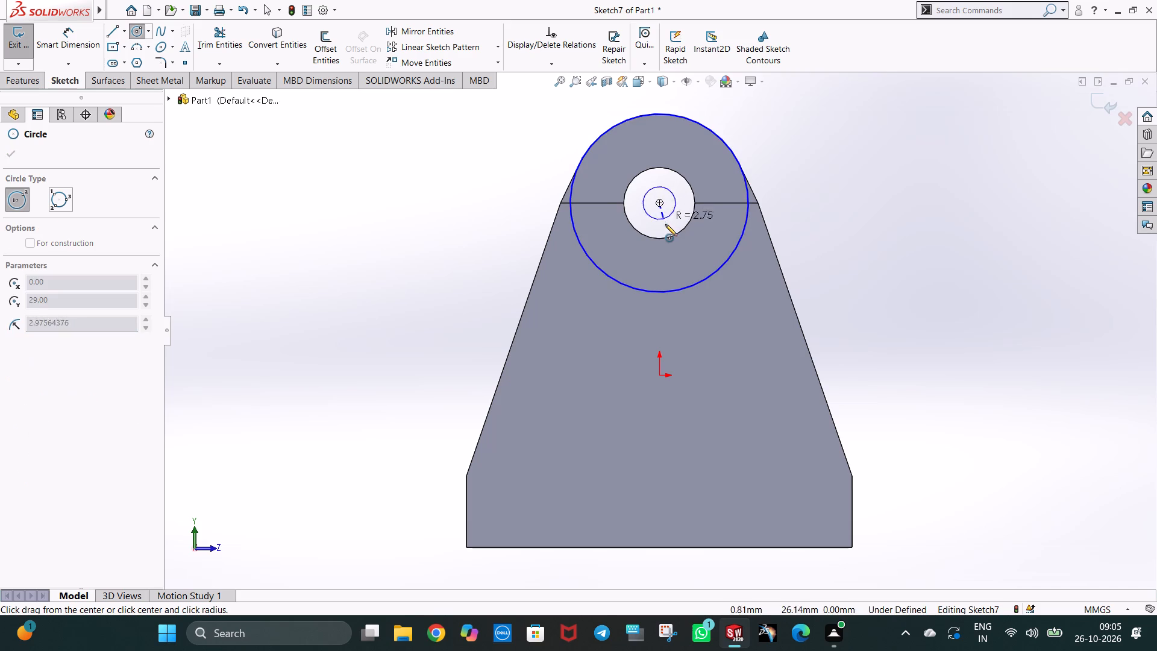
{"action": "left_click", "coordinate": [668, 236]}
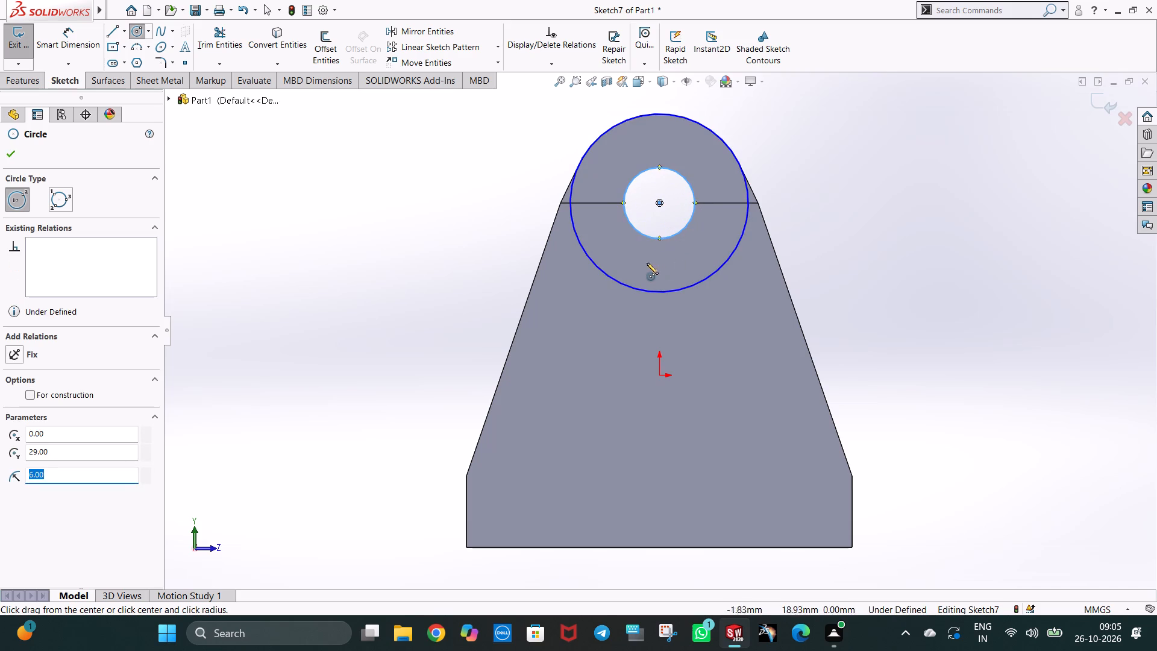
{"action": "key", "text": "Escape"}
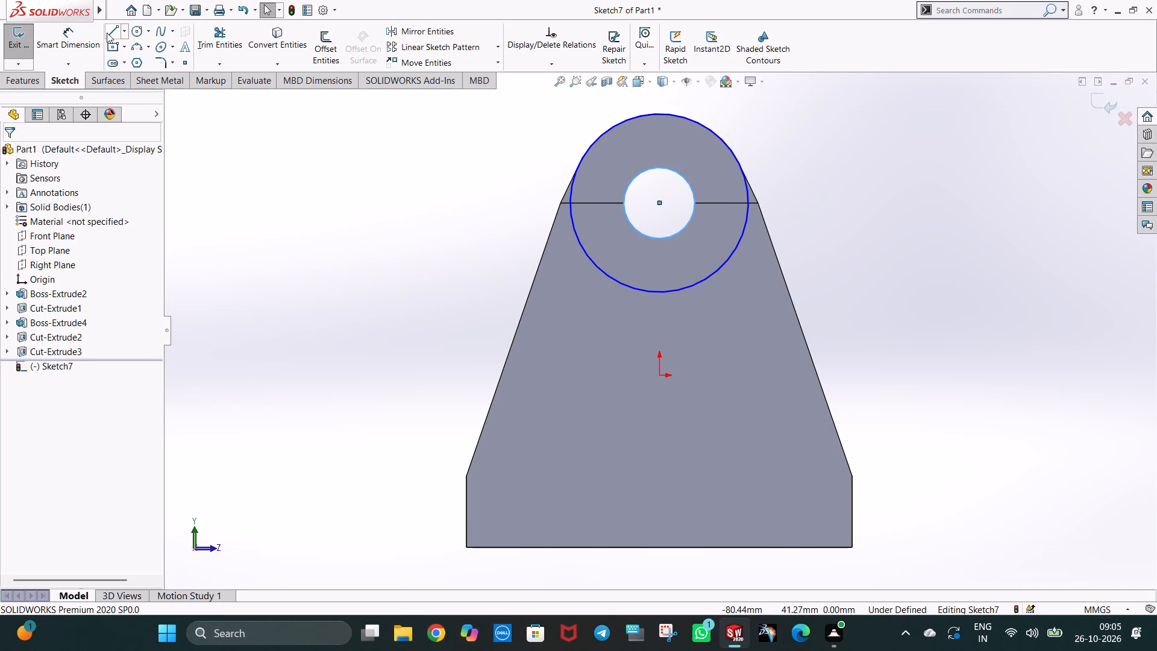
On both sides, draw a short line from the large circle to the arm's top corner and a slanted line back up to the circle.
{"action": "left_click", "coordinate": [107, 33]}
{"action": "scroll", "coordinate": [545, 225], "scroll_direction": "down", "scroll_amount": 4}
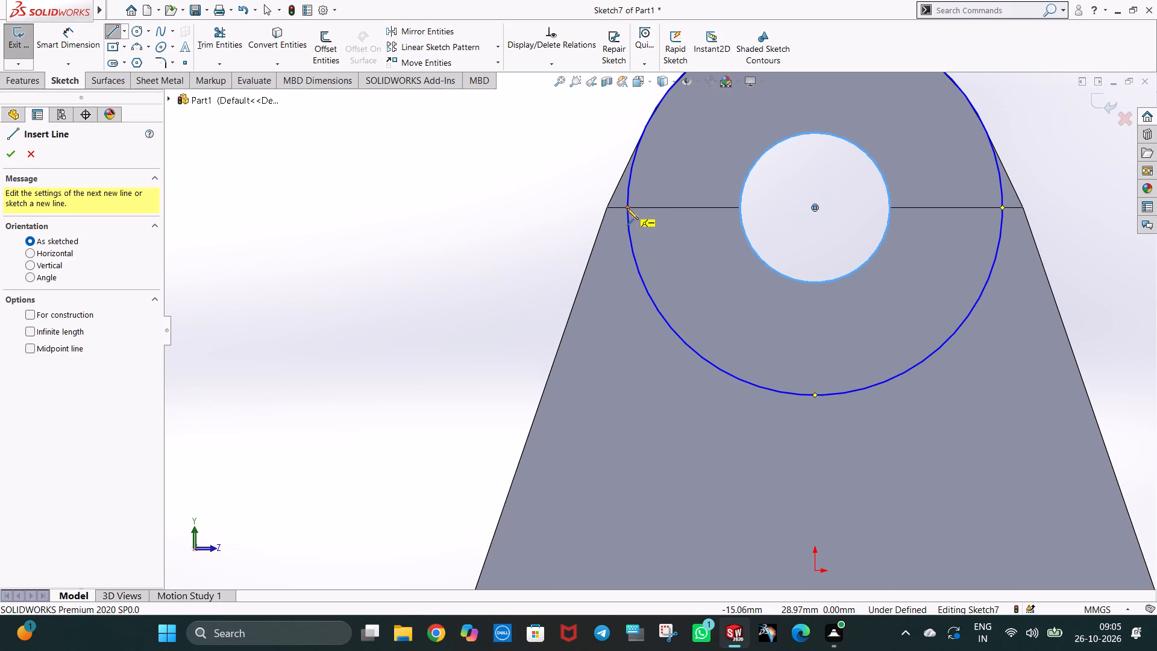
{"action": "left_click", "coordinate": [627, 208]}
{"action": "left_click", "coordinate": [606, 208]}
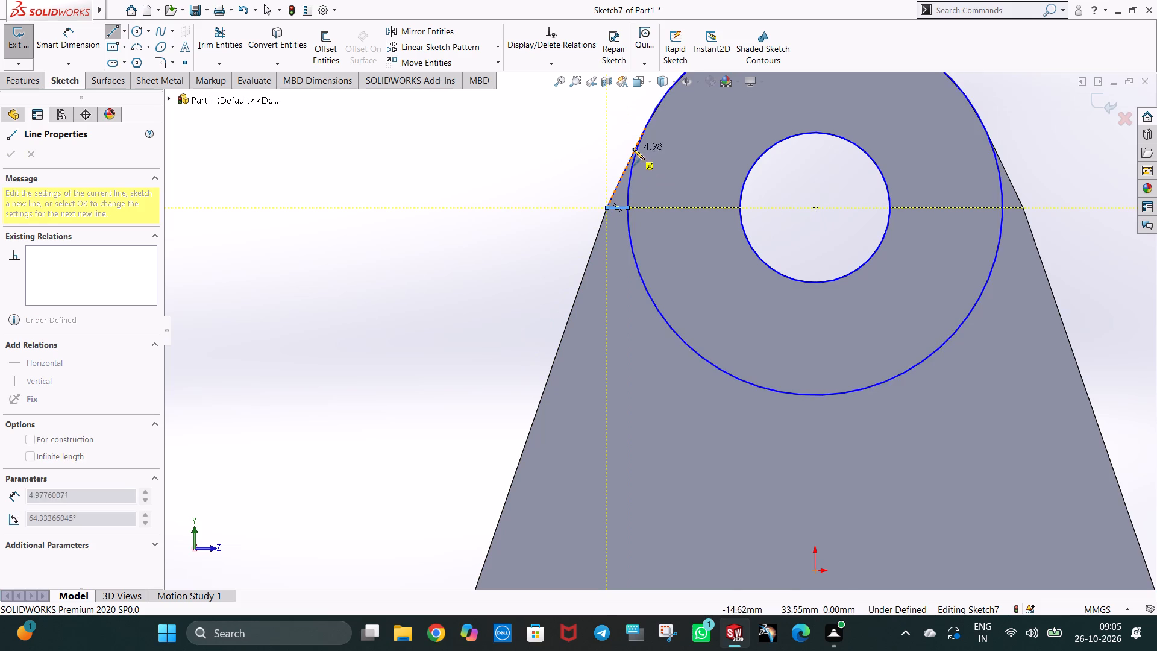
{"action": "left_click", "coordinate": [643, 130]}
{"action": "key", "text": "Escape"}
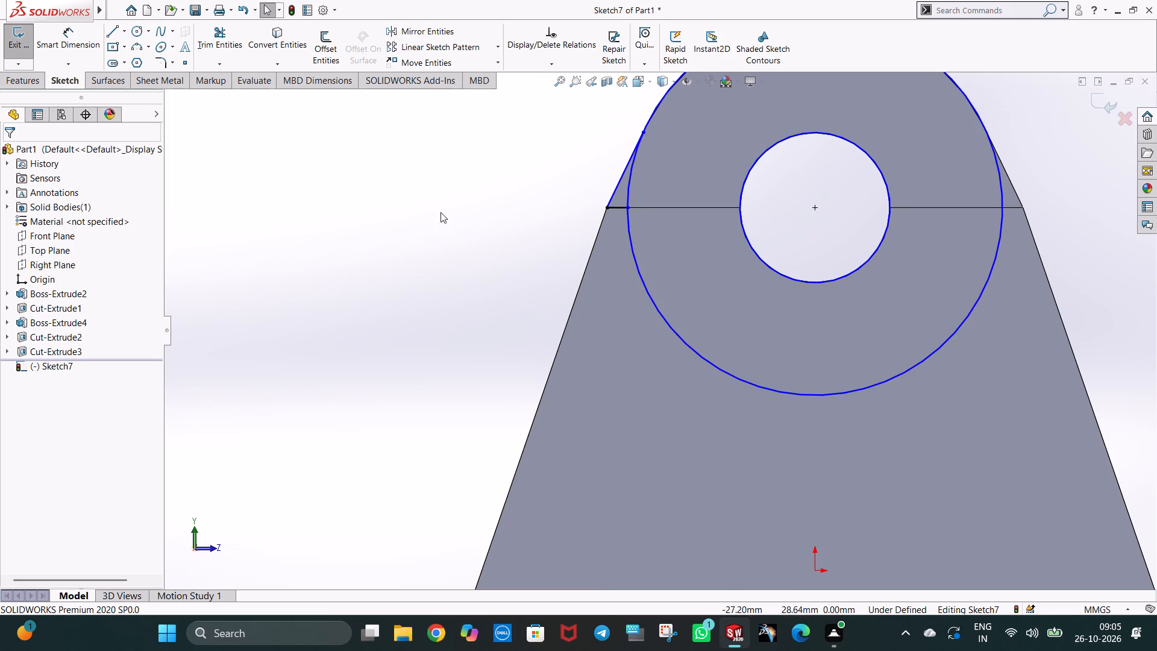
{"action": "scroll", "coordinate": [809, 224], "scroll_direction": "up", "scroll_amount": 3}
{"action": "scroll", "coordinate": [805, 230], "scroll_direction": "down", "scroll_amount": 2}
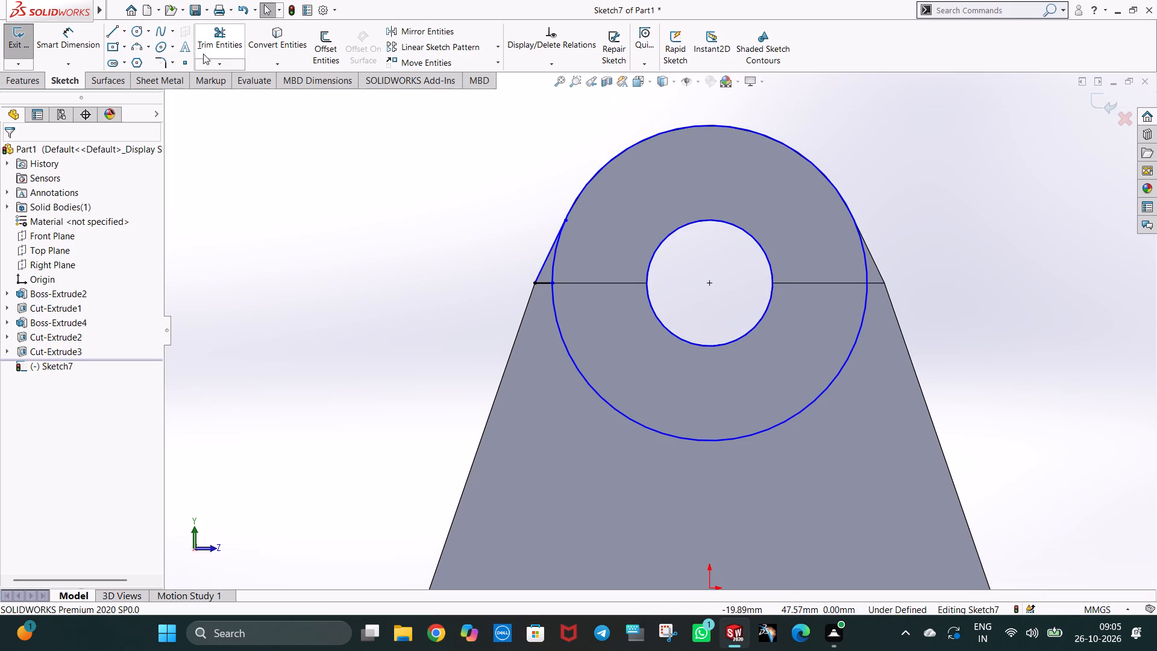
{"action": "left_click", "coordinate": [113, 34]}
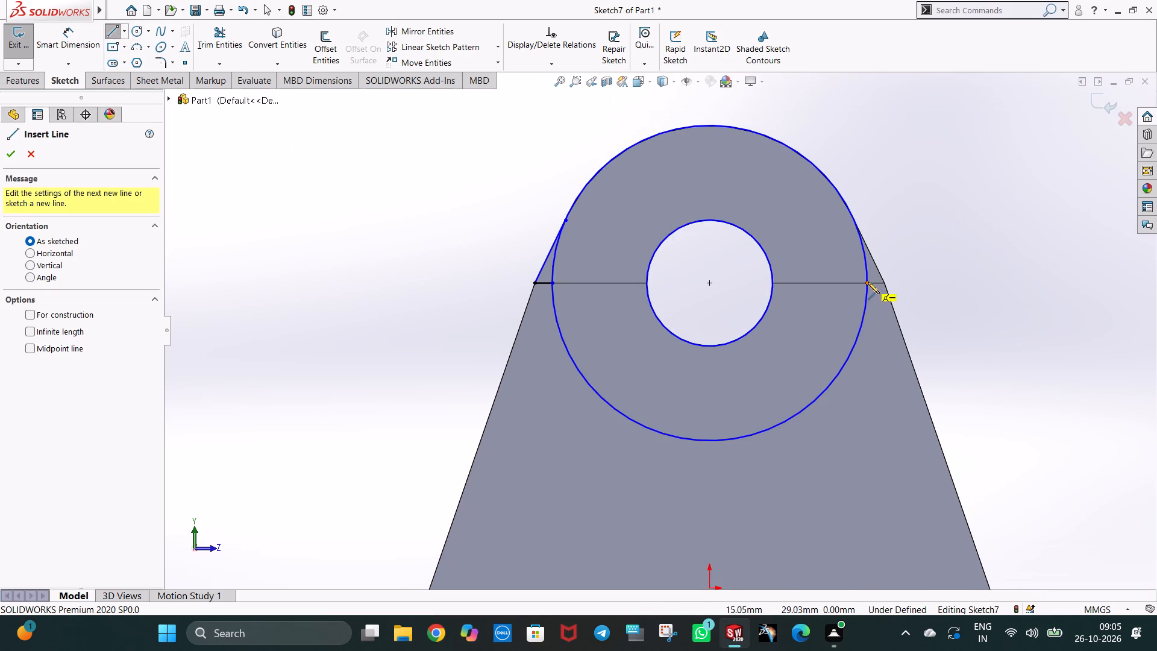
{"action": "left_click", "coordinate": [867, 281]}
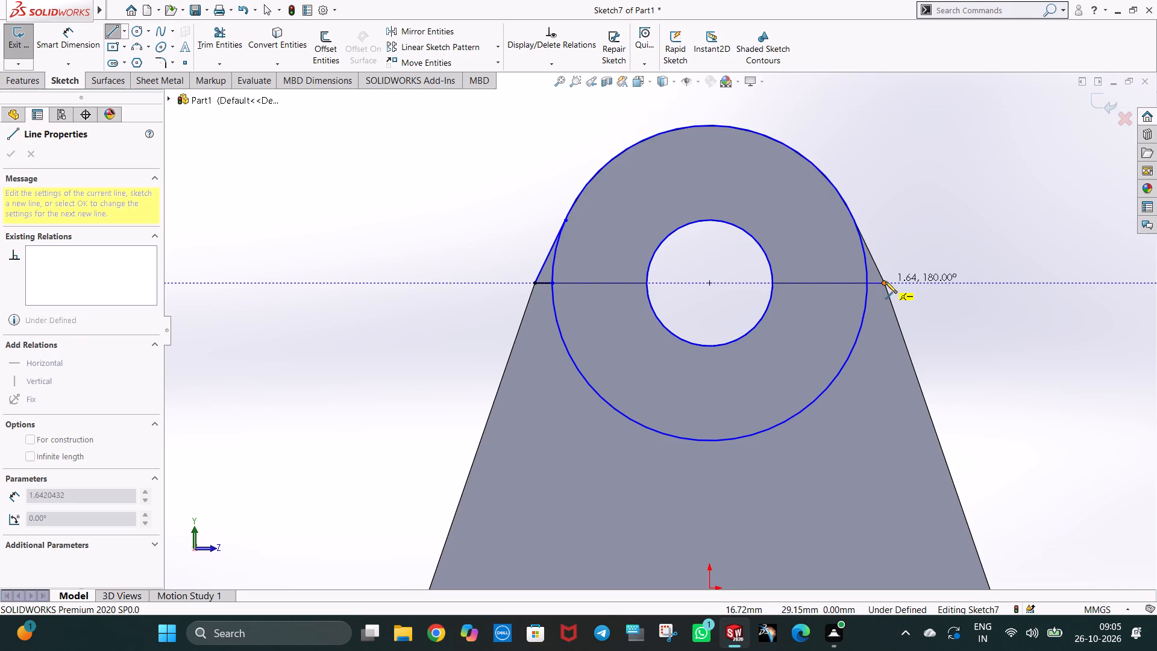
{"action": "left_click", "coordinate": [885, 281]}
{"action": "left_click", "coordinate": [854, 220]}
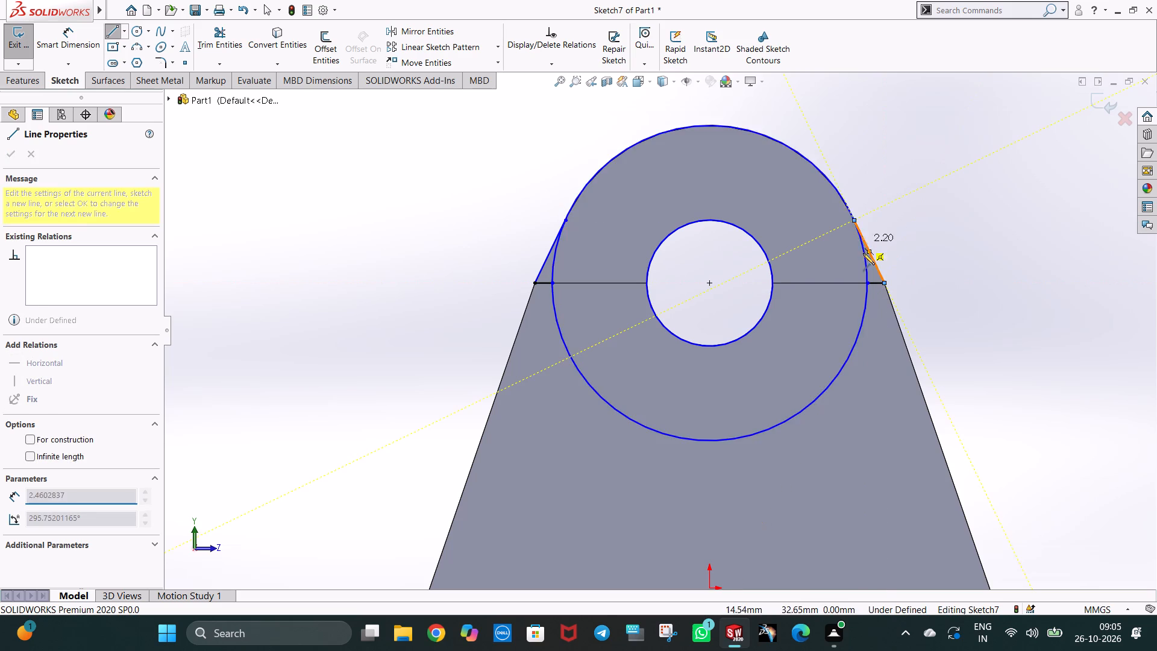
{"action": "key", "text": "Escape"}
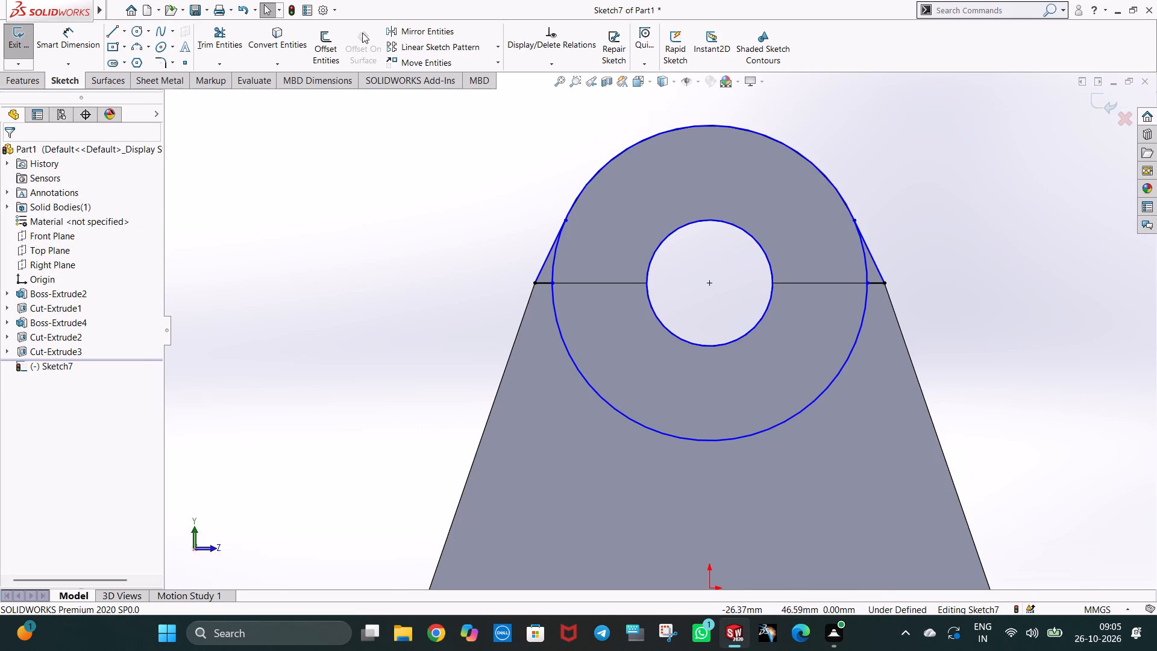
Trim away the lower half of the large circle below the arm's top edge.
{"action": "left_click", "coordinate": [242, 44]}
{"action": "left_click_drag", "start_coordinate": [735, 404], "coordinate": [674, 484]}
{"action": "middle_click_drag", "start_coordinate": [687, 455], "coordinate": [758, 479]}
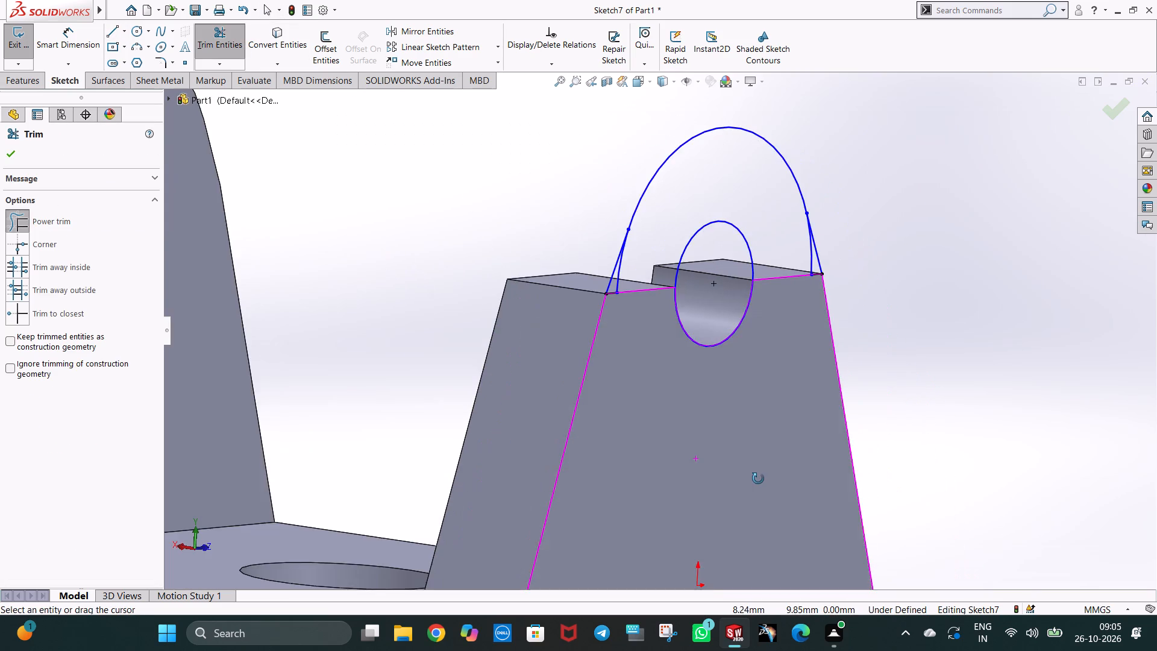
{"action": "middle_click_drag", "start_coordinate": [758, 479], "coordinate": [694, 446]}
{"action": "scroll", "coordinate": [693, 440], "scroll_direction": "up", "scroll_amount": 4}
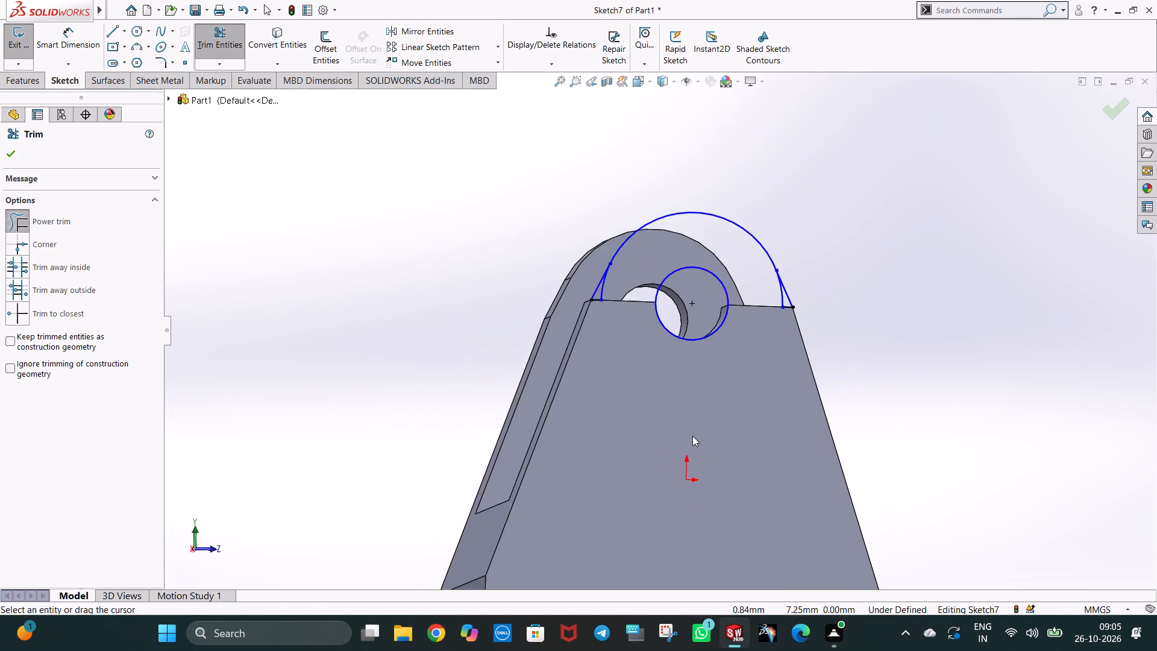
{"action": "middle_click_drag", "start_coordinate": [692, 436], "coordinate": [726, 459]}
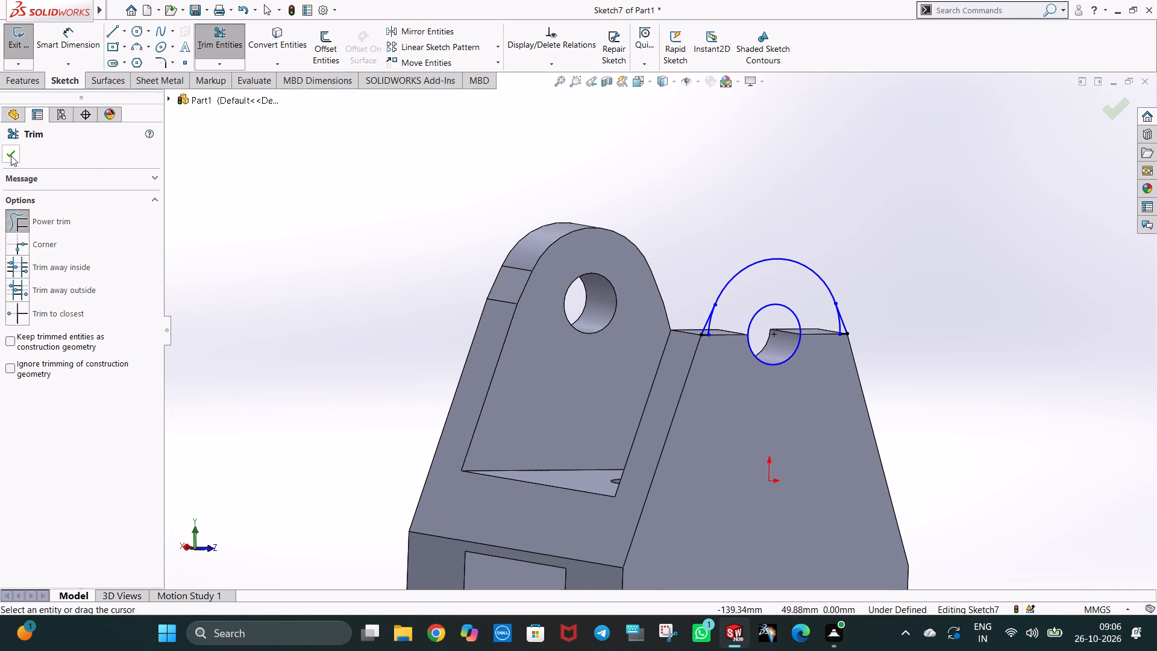
{"action": "left_click", "coordinate": [11, 156]}
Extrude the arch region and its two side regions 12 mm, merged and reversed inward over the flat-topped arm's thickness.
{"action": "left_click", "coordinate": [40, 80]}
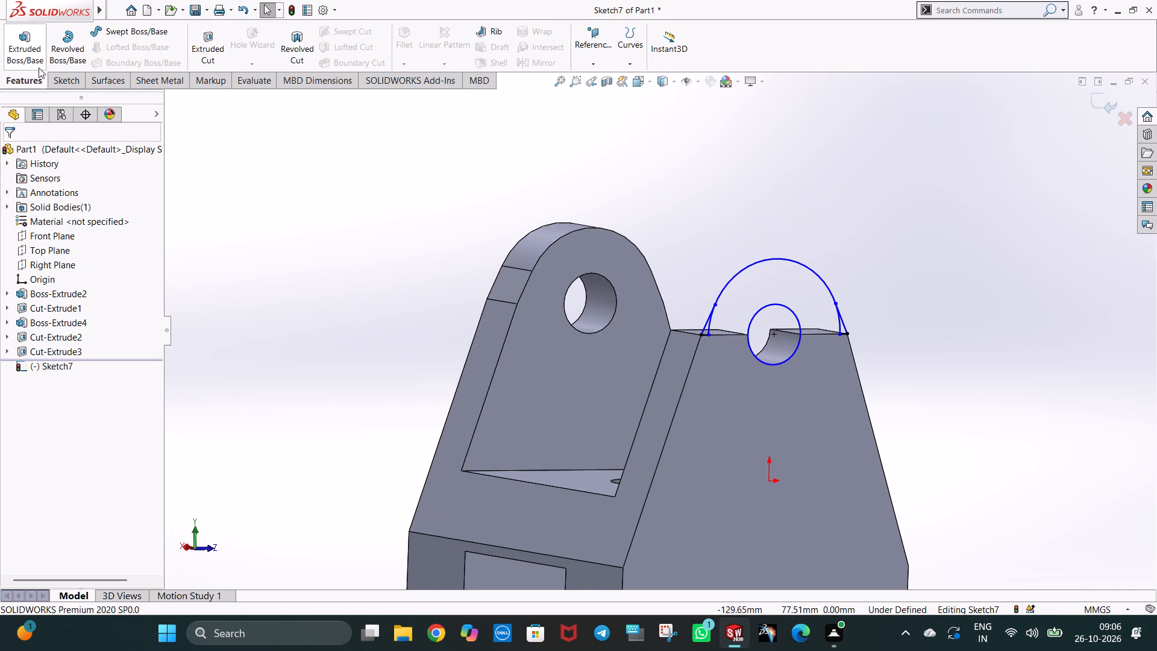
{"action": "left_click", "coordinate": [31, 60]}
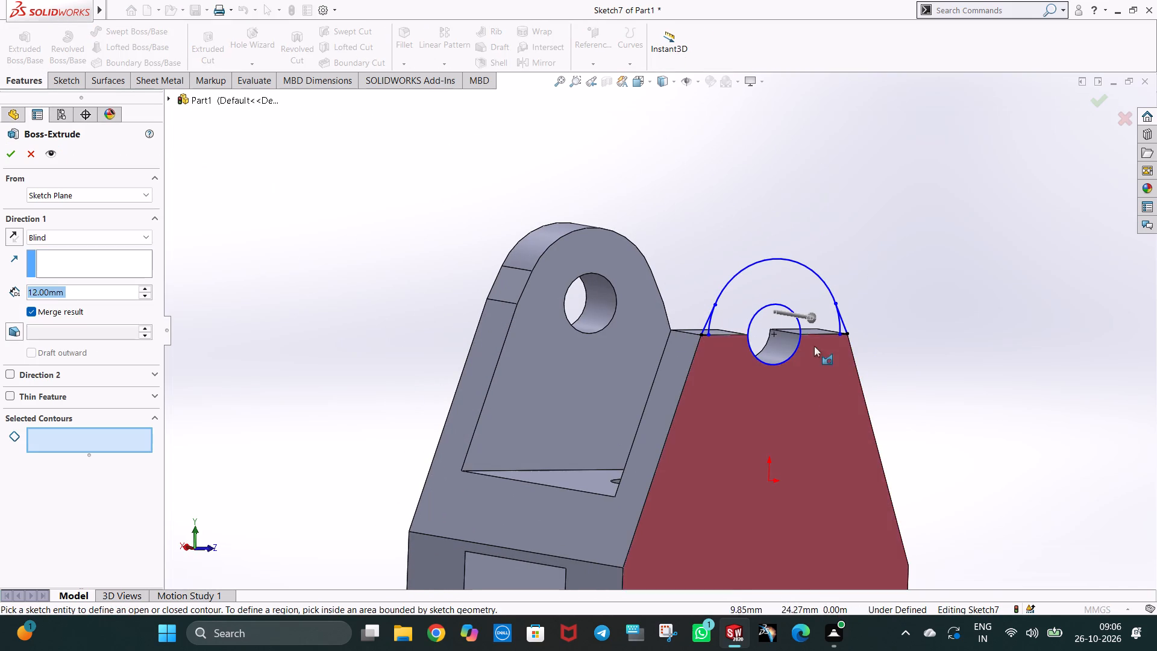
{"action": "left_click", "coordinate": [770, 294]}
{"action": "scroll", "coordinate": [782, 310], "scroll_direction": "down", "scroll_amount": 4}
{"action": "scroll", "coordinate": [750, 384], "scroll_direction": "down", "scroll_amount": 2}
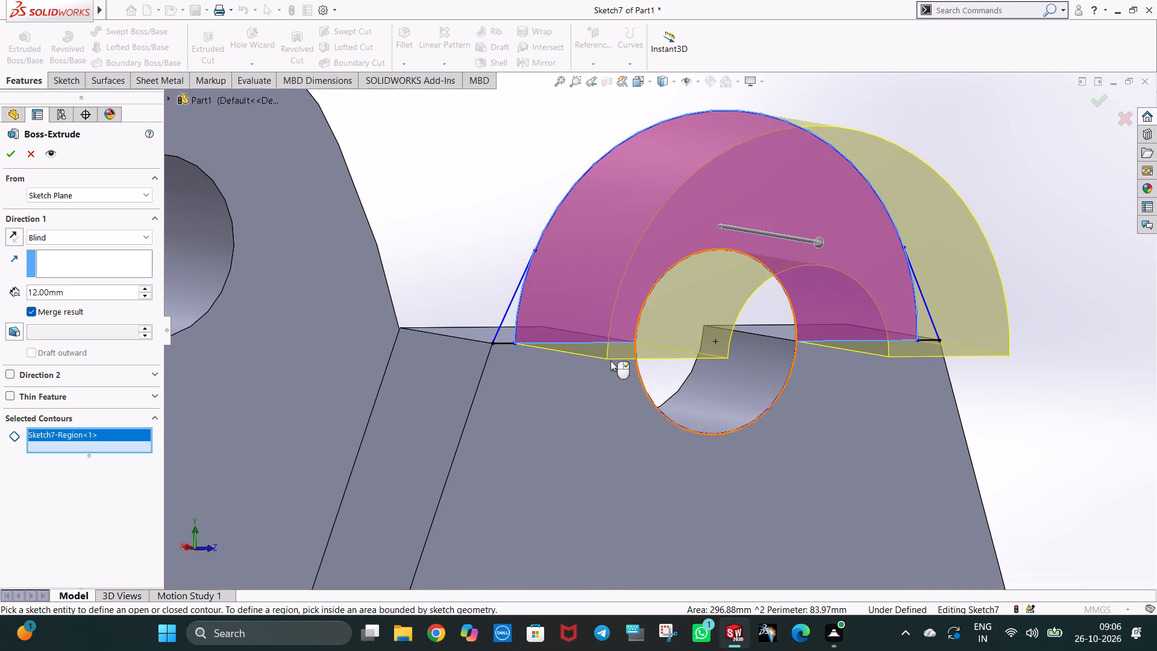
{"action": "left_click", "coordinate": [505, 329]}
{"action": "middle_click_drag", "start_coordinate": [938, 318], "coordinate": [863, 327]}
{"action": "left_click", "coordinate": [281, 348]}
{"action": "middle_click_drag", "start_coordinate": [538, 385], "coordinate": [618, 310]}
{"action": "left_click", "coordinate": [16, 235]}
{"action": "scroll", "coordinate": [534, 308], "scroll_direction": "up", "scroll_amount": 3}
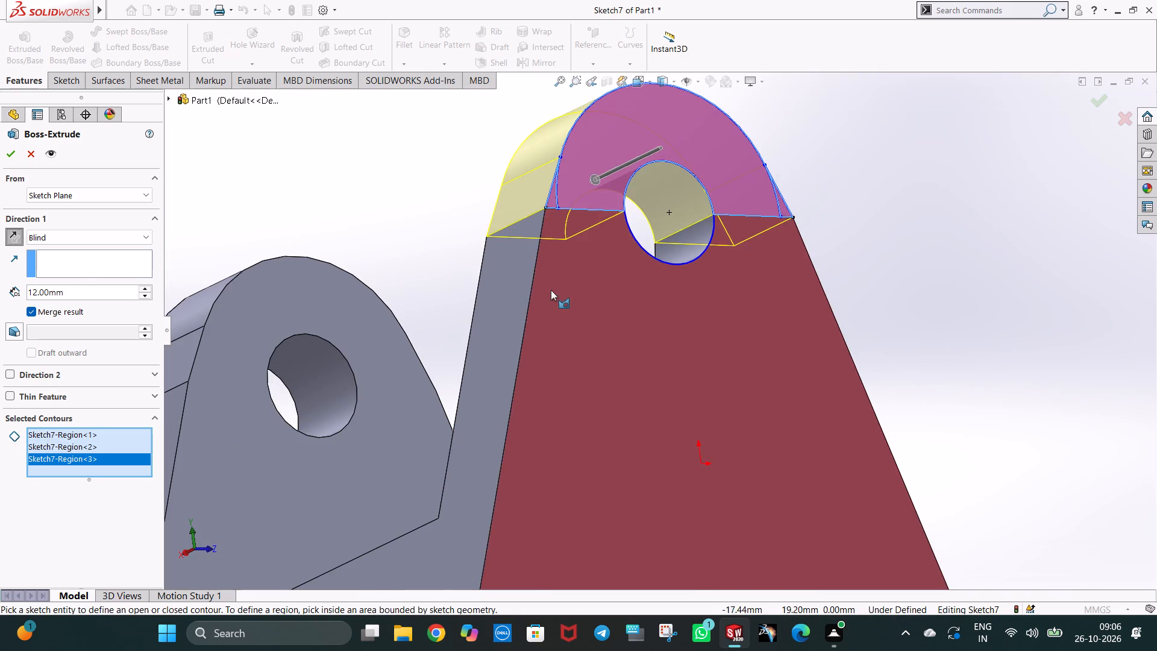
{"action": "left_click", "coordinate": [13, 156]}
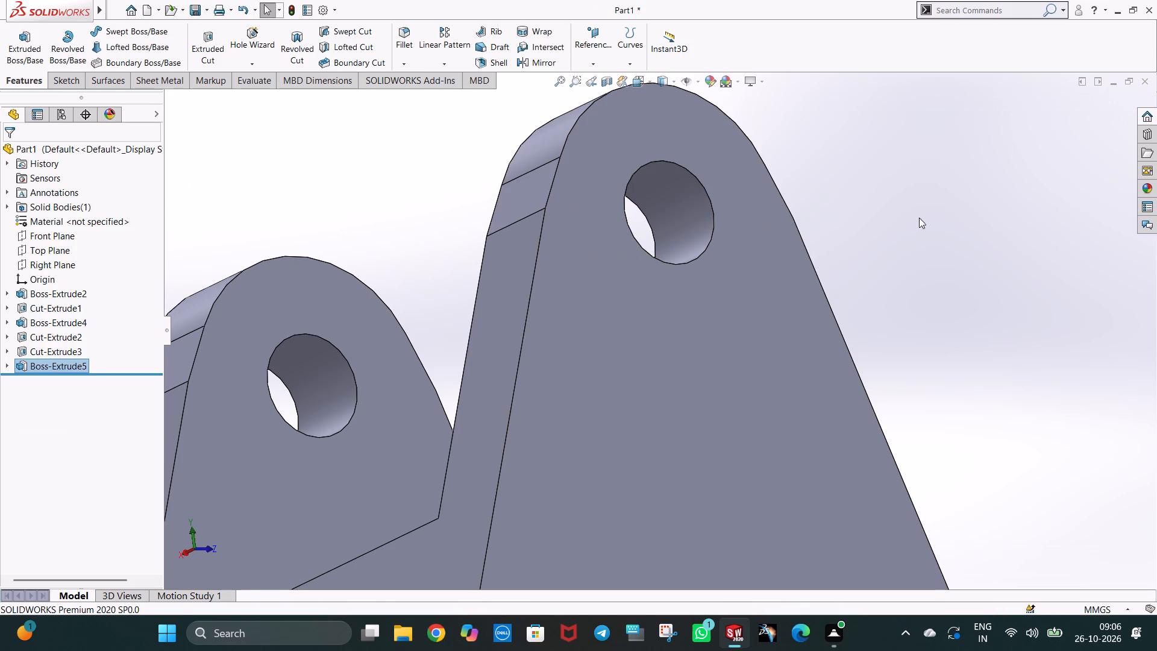
Examine the bracket from all sides, including the isometric view, the underside and both arms.
{"action": "left_click_drag", "start_coordinate": [942, 219], "coordinate": [938, 227]}
{"action": "scroll", "coordinate": [863, 327], "scroll_direction": "up", "scroll_amount": 5}
{"action": "middle_click_drag", "start_coordinate": [633, 441], "coordinate": [726, 497]}
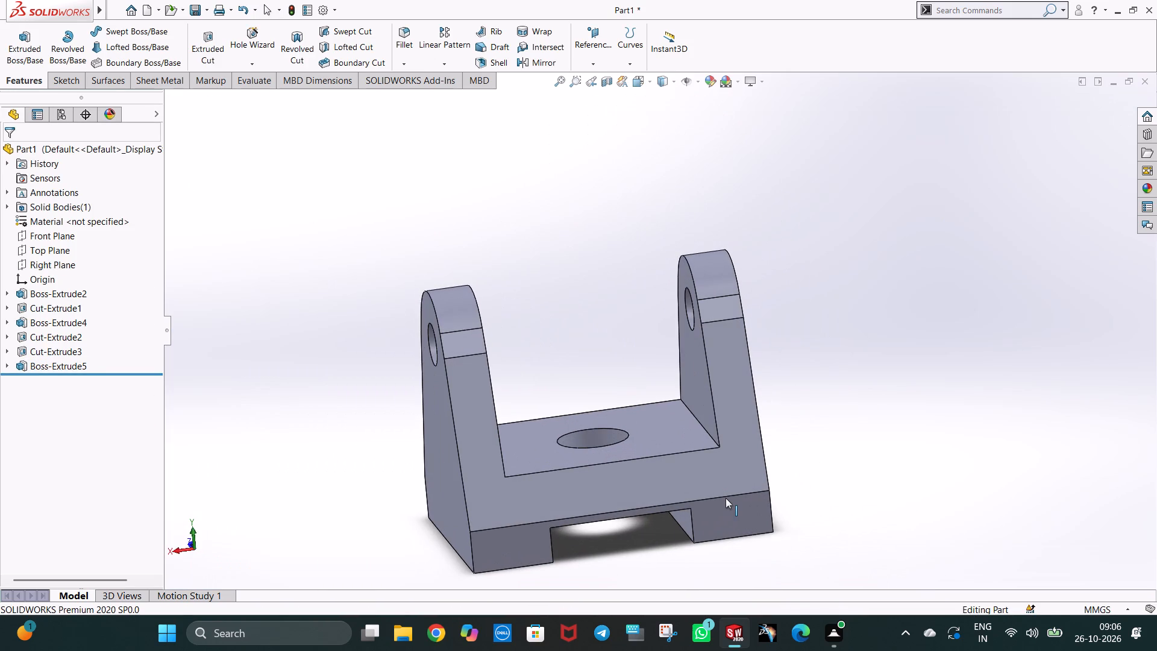
{"action": "key", "text": "ctrl+7"}
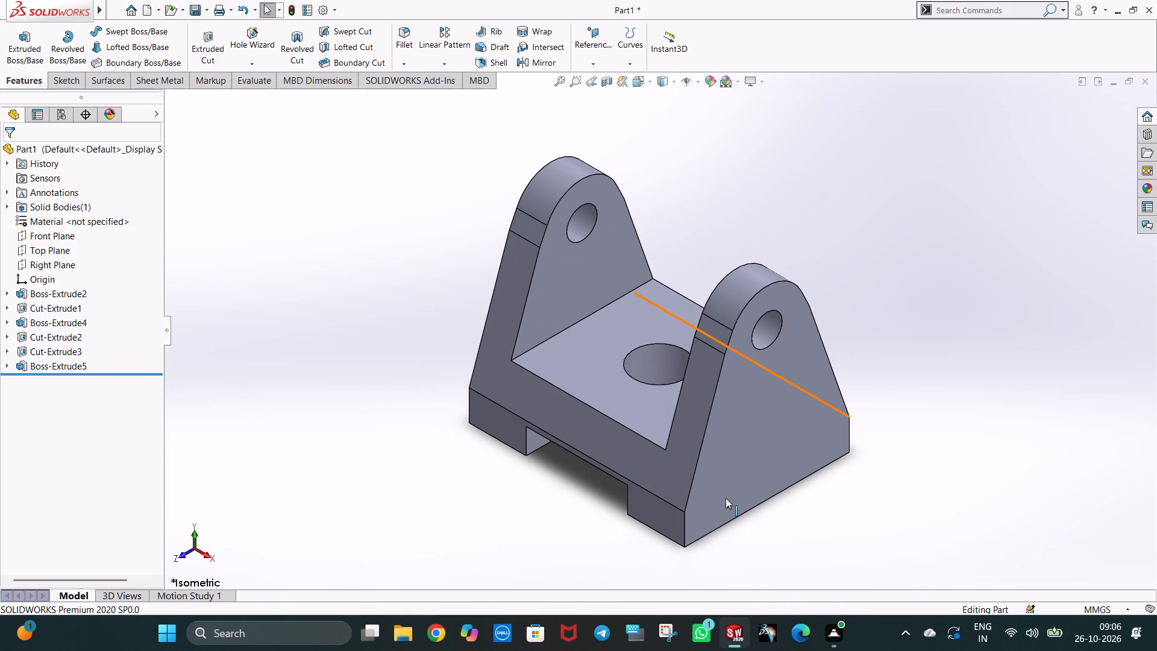
{"action": "middle_click_drag", "start_coordinate": [639, 549], "coordinate": [680, 417]}
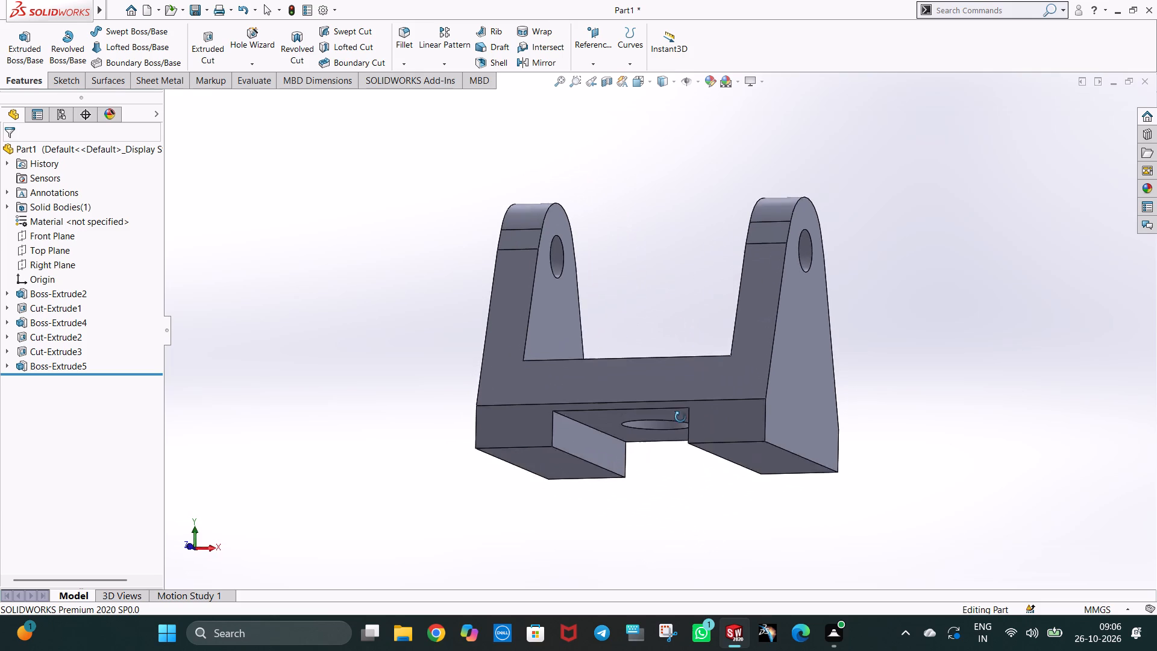
{"action": "middle_click_drag", "start_coordinate": [680, 417], "coordinate": [687, 415]}
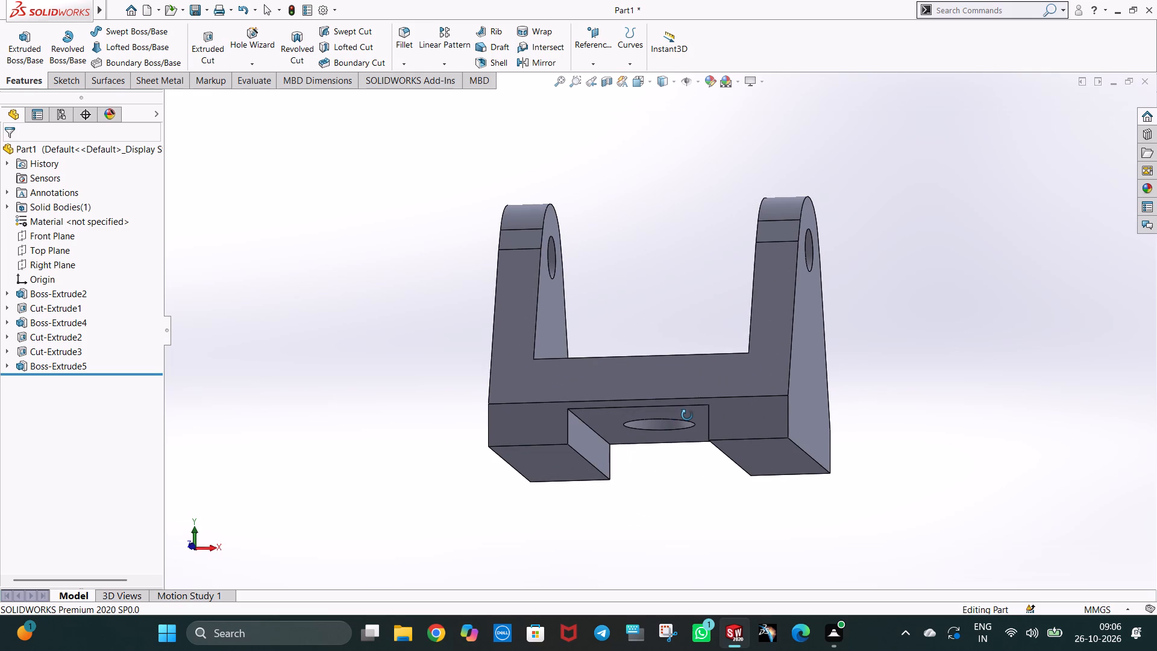
{"action": "middle_click_drag", "start_coordinate": [687, 415], "coordinate": [684, 451]}
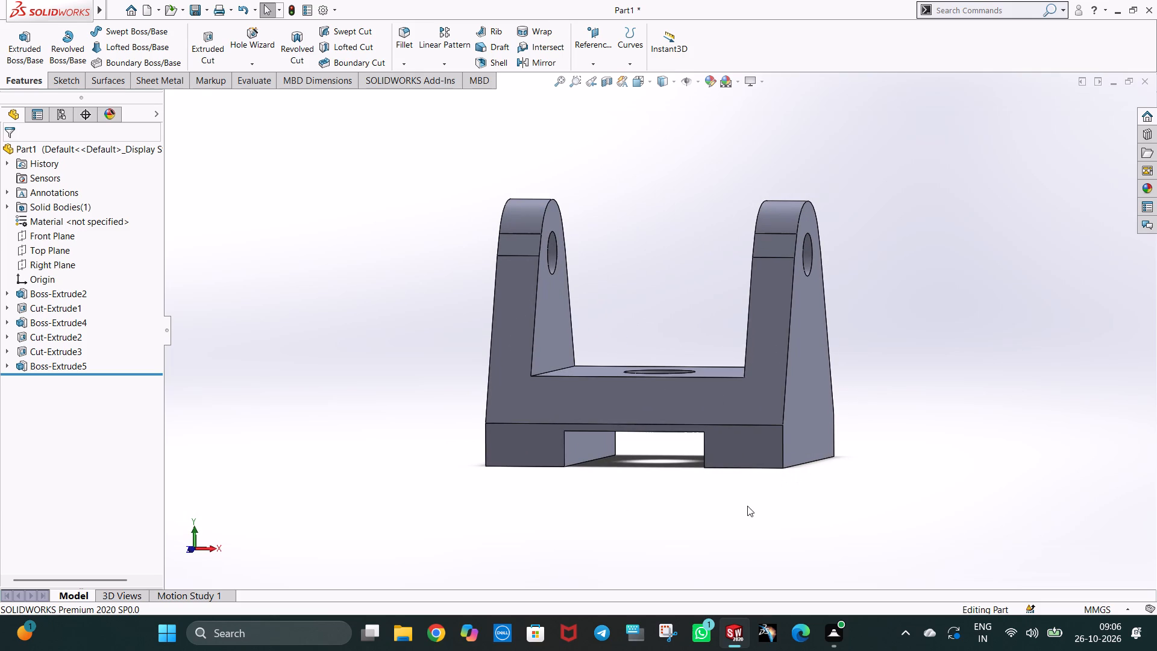
{"action": "middle_click_drag", "start_coordinate": [806, 508], "coordinate": [753, 505]}
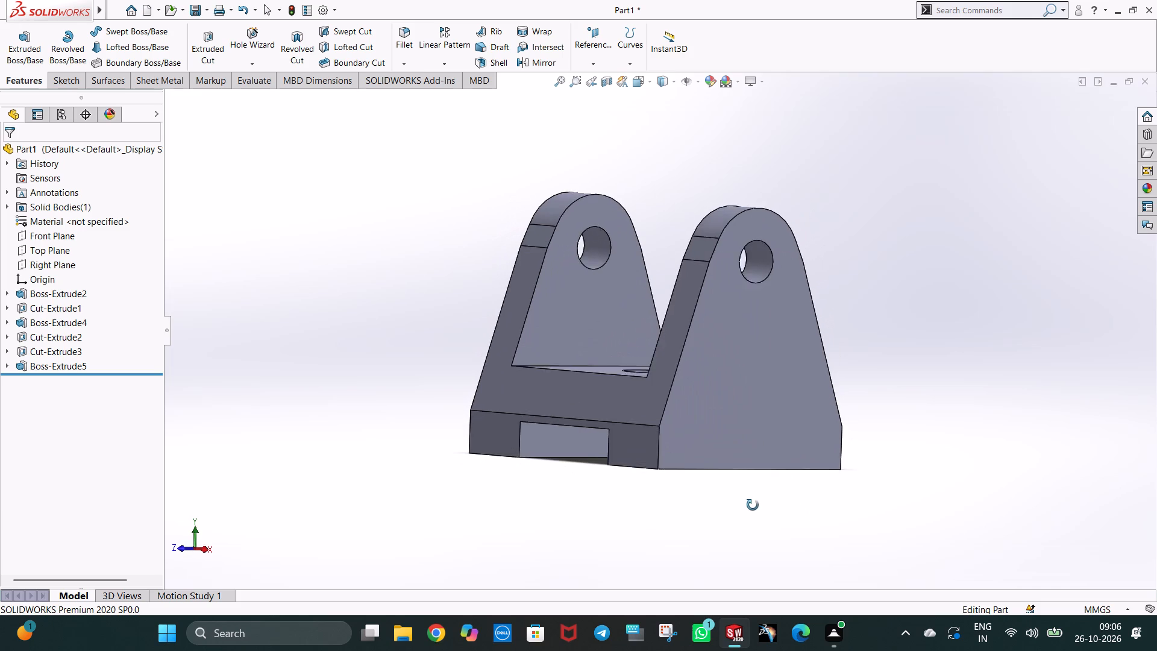
{"action": "middle_click_drag", "start_coordinate": [753, 505], "coordinate": [760, 523]}
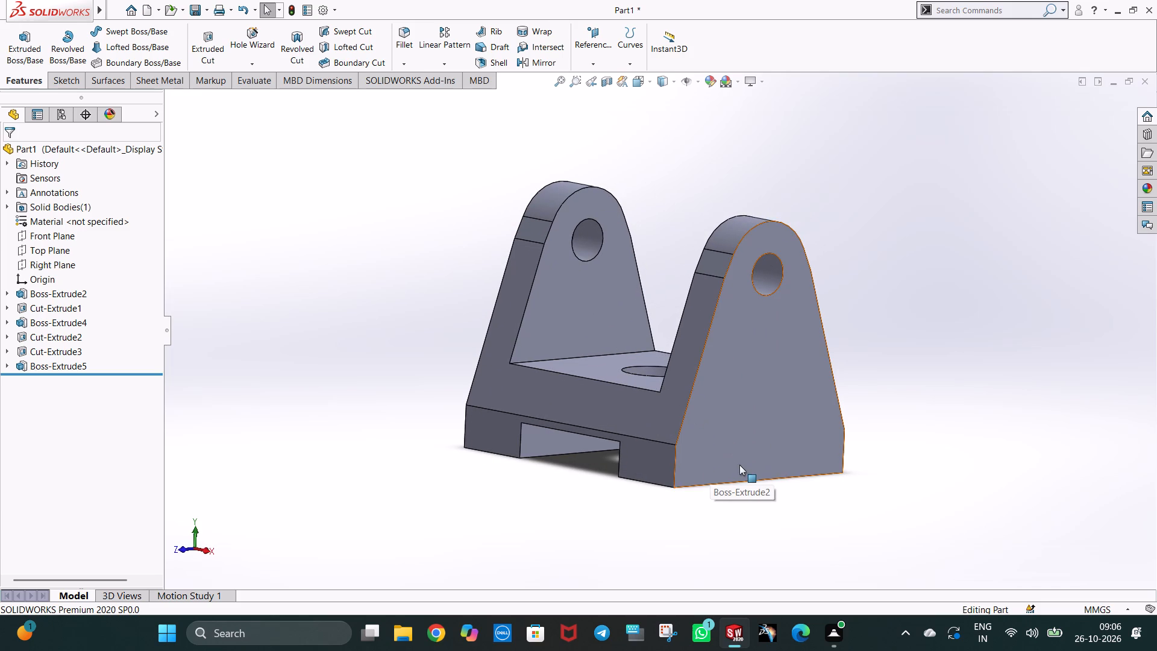
{"action": "middle_click_drag", "start_coordinate": [847, 362], "coordinate": [774, 475]}
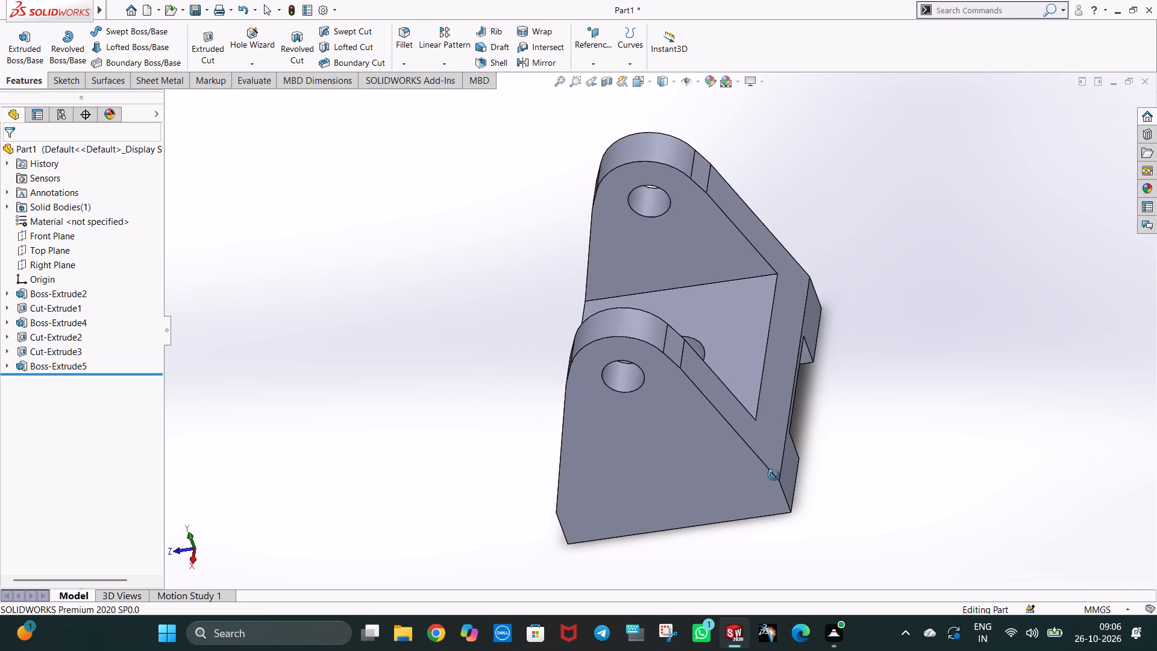
{"action": "middle_click_drag", "start_coordinate": [774, 475], "coordinate": [947, 261]}
{"action": "middle_click_drag", "start_coordinate": [804, 480], "coordinate": [868, 389]}
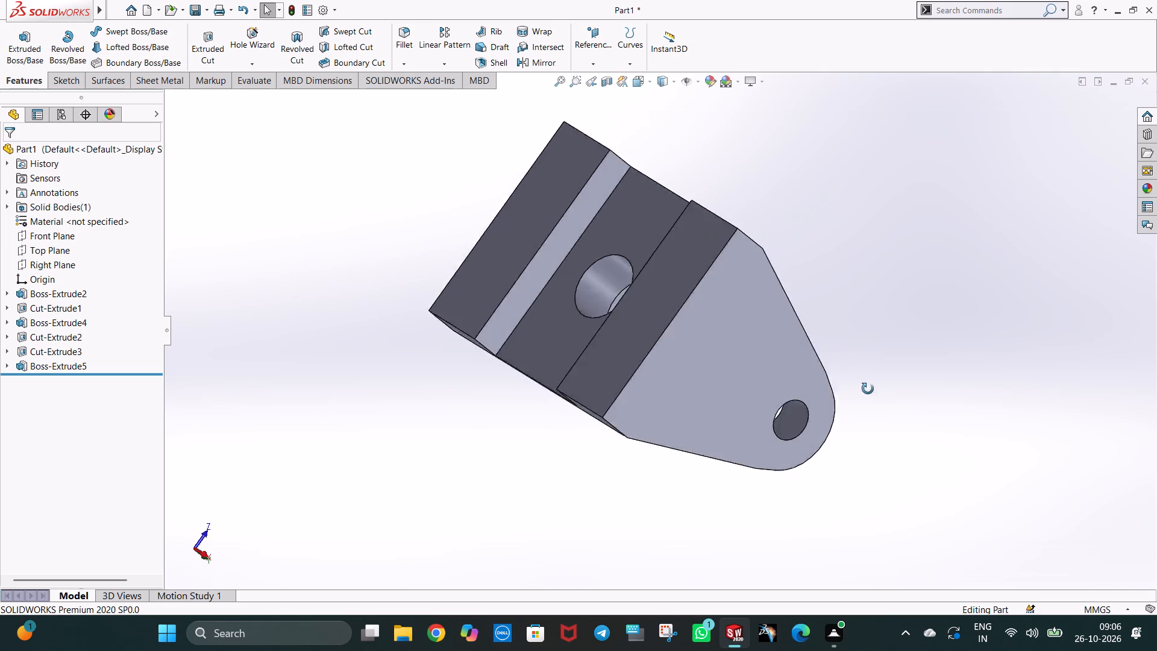
{"action": "middle_click_drag", "start_coordinate": [868, 389], "coordinate": [903, 327]}
{"action": "middle_click_drag", "start_coordinate": [594, 234], "coordinate": [613, 576]}
{"action": "middle_click_drag", "start_coordinate": [922, 237], "coordinate": [927, 312]}
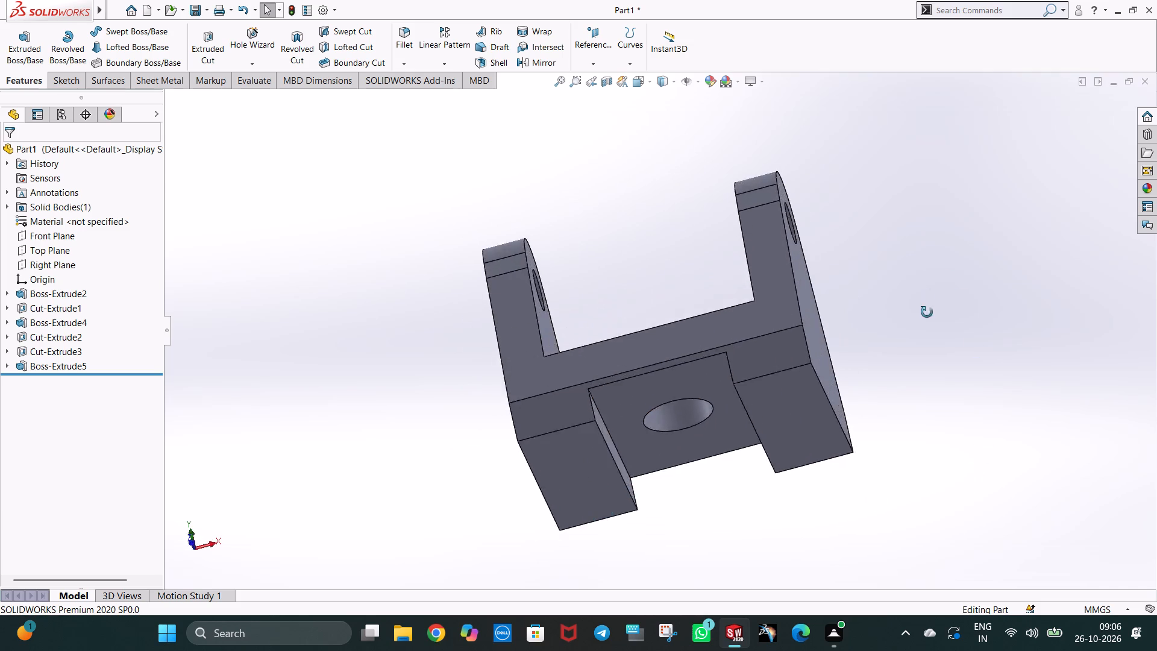
{"action": "middle_click_drag", "start_coordinate": [927, 312], "coordinate": [876, 448]}
Undo the second arm's top extrusion, its whole sketch, and the through-hole cut with its circle sketch.
{"action": "key", "text": "ctrl+z"}
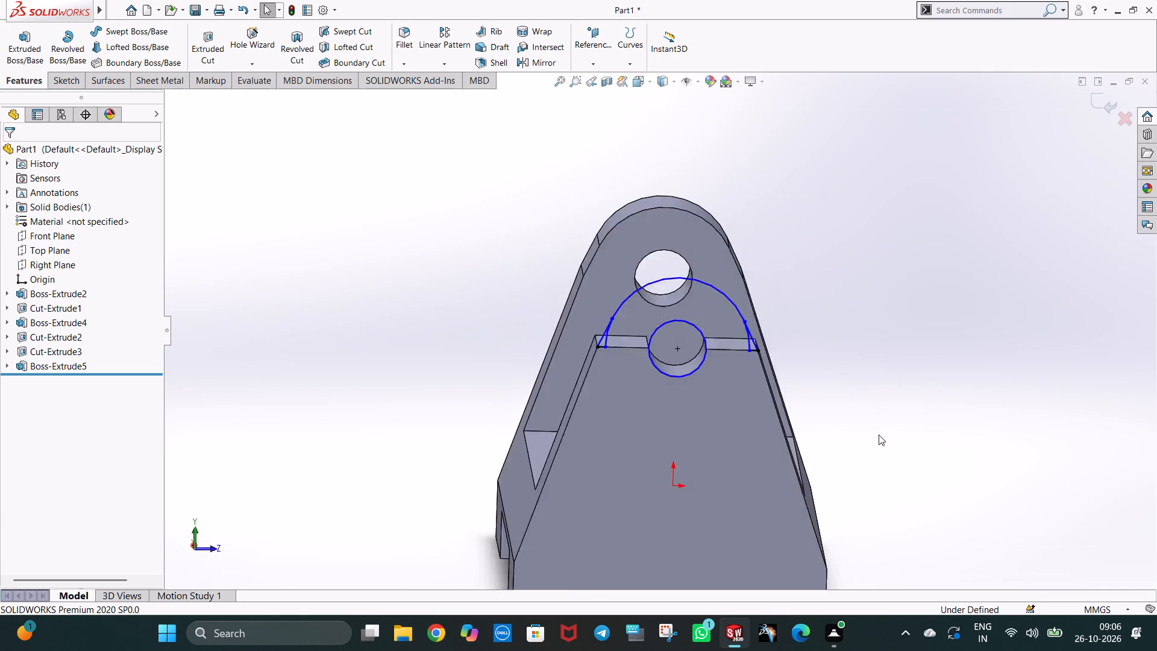
{"action": "key", "text": "ctrl+z"}
{"action": "key", "text": "ctrl+z"}
{"action": "key", "text": "ctrl+z"}
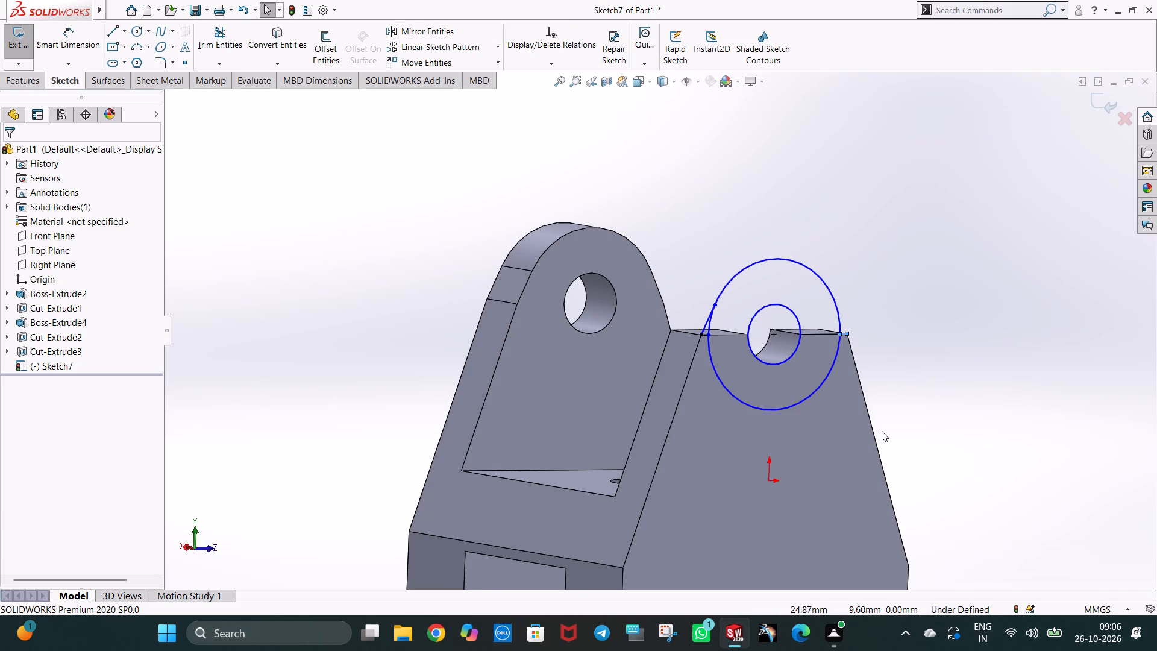
{"action": "scroll", "coordinate": [882, 420], "scroll_direction": "up", "scroll_amount": 1}
{"action": "key", "text": "ctrl+z"}
{"action": "key", "text": "ctrl+z"}
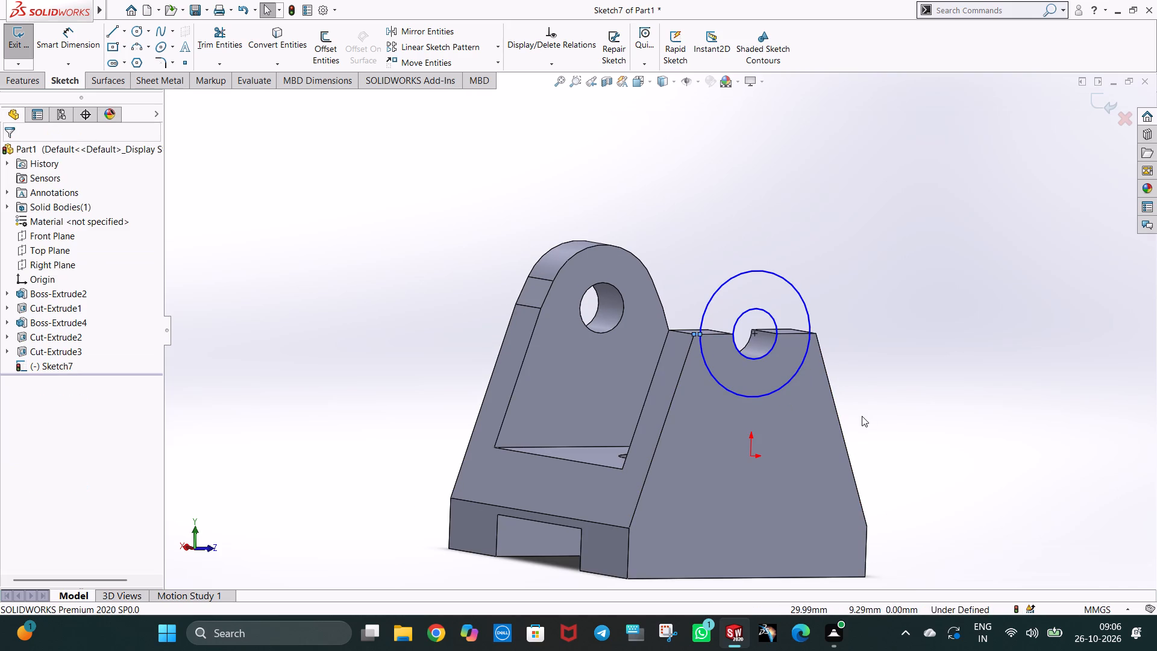
{"action": "key", "text": "ctrl+z"}
{"action": "key", "text": "ctrl+z"}
{"action": "key", "text": "ctrl+z"}
{"action": "key", "text": "ctrl+z"}
{"action": "key", "text": "ctrl+z"}
{"action": "key", "text": "ctrl+z"}
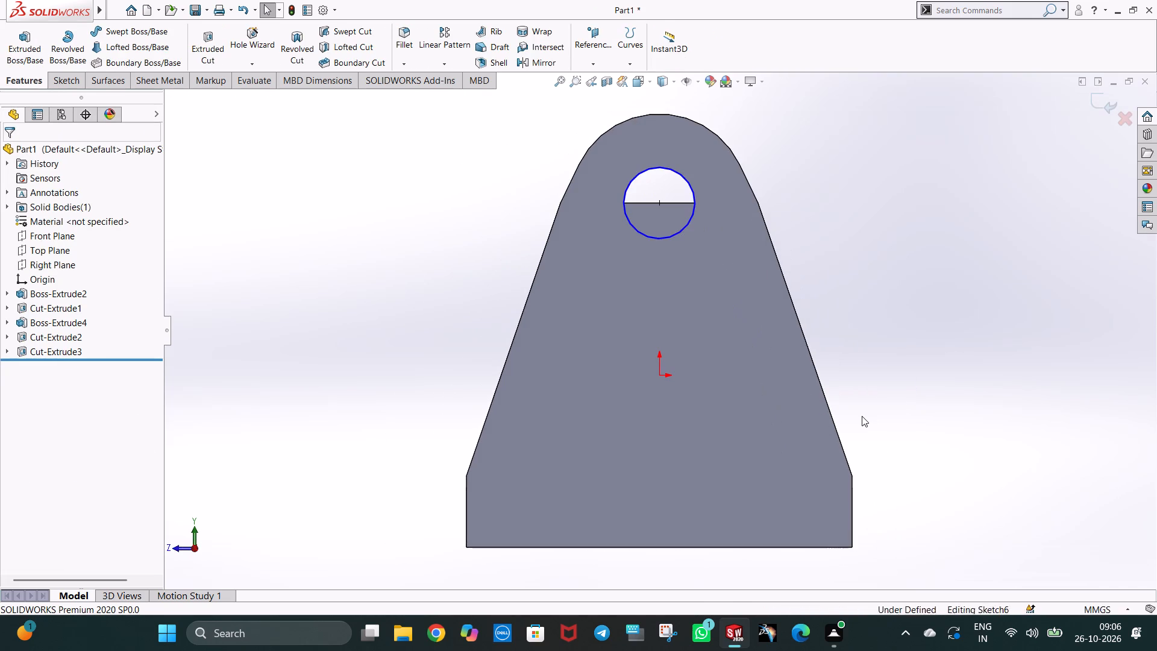
{"action": "key", "text": "ctrl+z"}
{"action": "key", "text": "ctrl+z"}
{"action": "key", "text": "ctrl+z"}
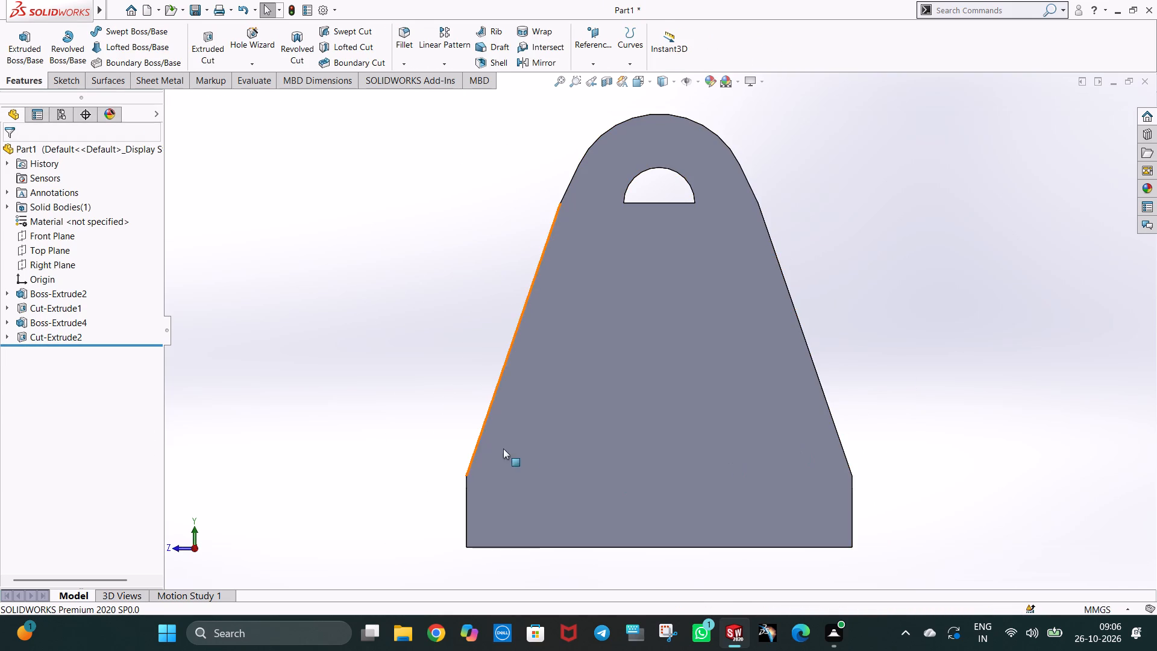
Start a sketch on the rounded arm's outer face and draw a 25 mm vertical construction line up from its bottom corner.
{"action": "right_click", "coordinate": [522, 451]}
{"action": "left_click", "coordinate": [548, 351]}
{"action": "middle_click_drag", "start_coordinate": [912, 435], "coordinate": [797, 423]}
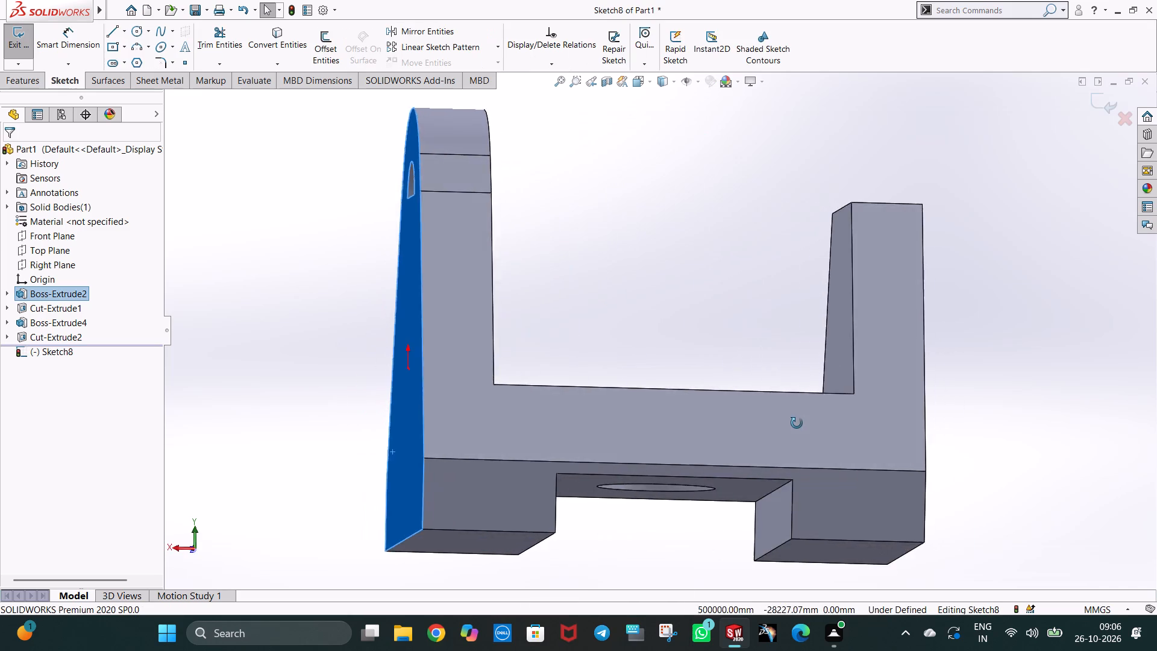
{"action": "middle_click_drag", "start_coordinate": [797, 423], "coordinate": [895, 410]}
{"action": "middle_click_drag", "start_coordinate": [924, 424], "coordinate": [942, 439]}
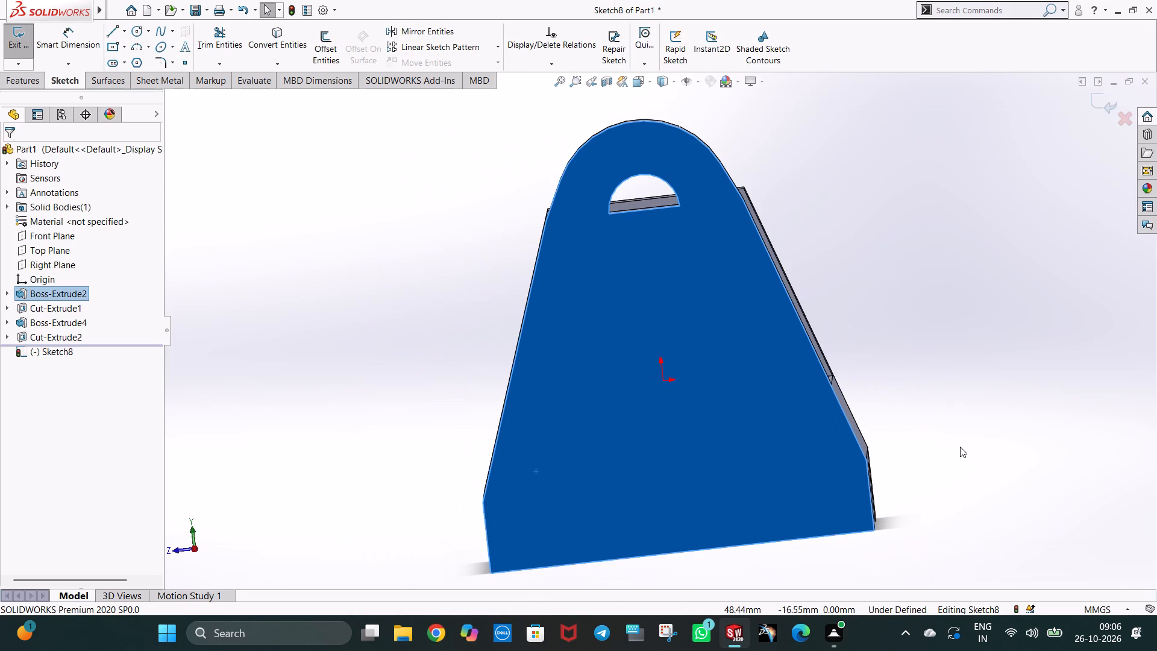
{"action": "key", "text": "ctrl+8"}
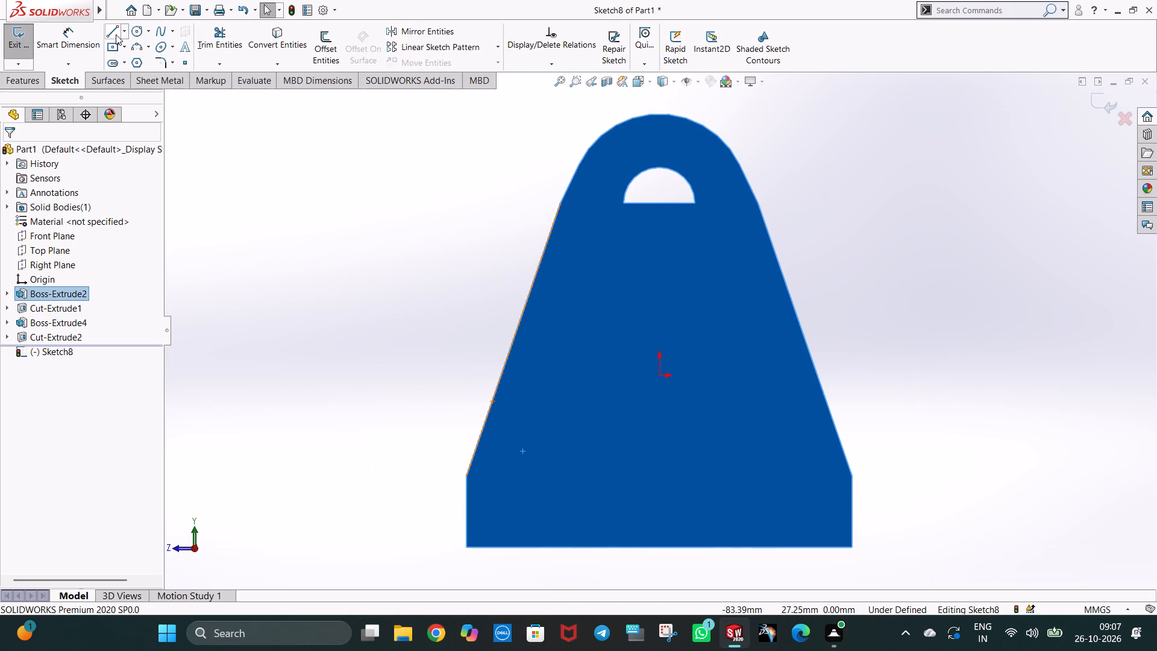
{"action": "left_click", "coordinate": [122, 31]}
{"action": "left_click", "coordinate": [135, 58]}
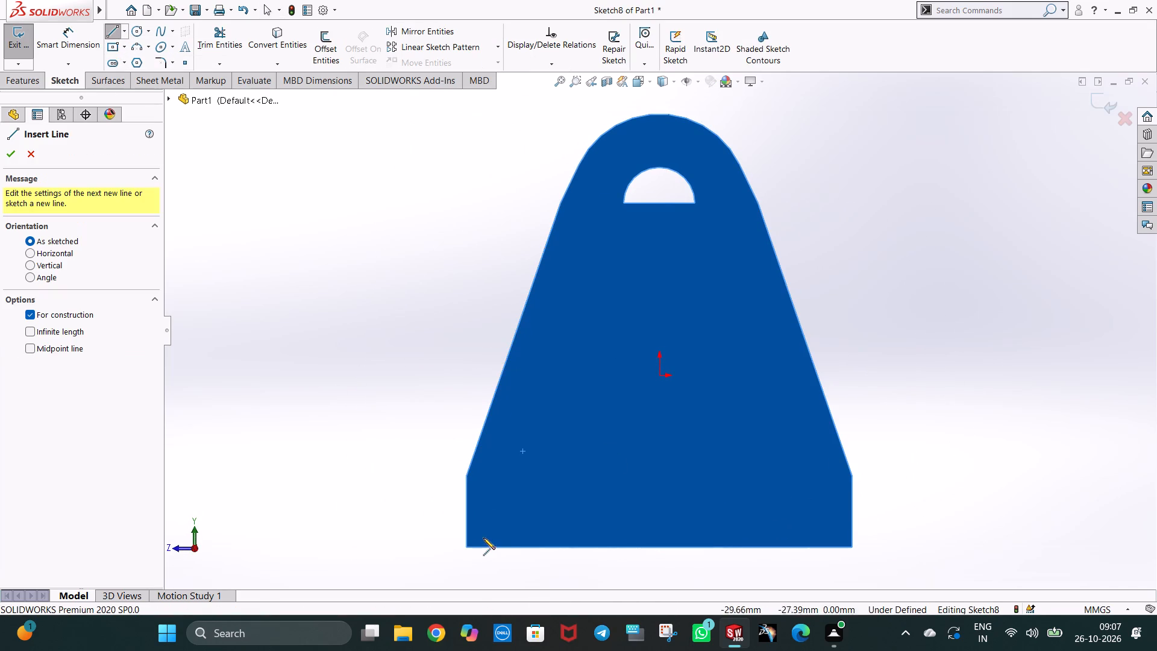
{"action": "left_click", "coordinate": [468, 547]}
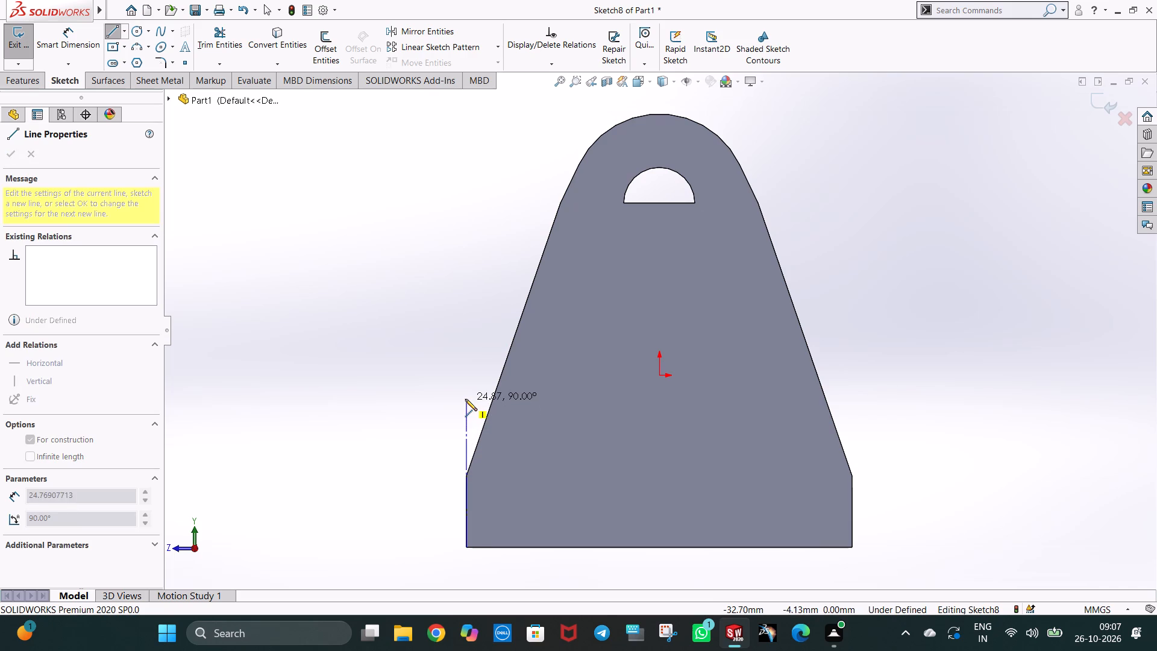
{"action": "left_click", "coordinate": [466, 392]}
{"action": "type", "text": "25"}
{"action": "key", "text": "Return"}
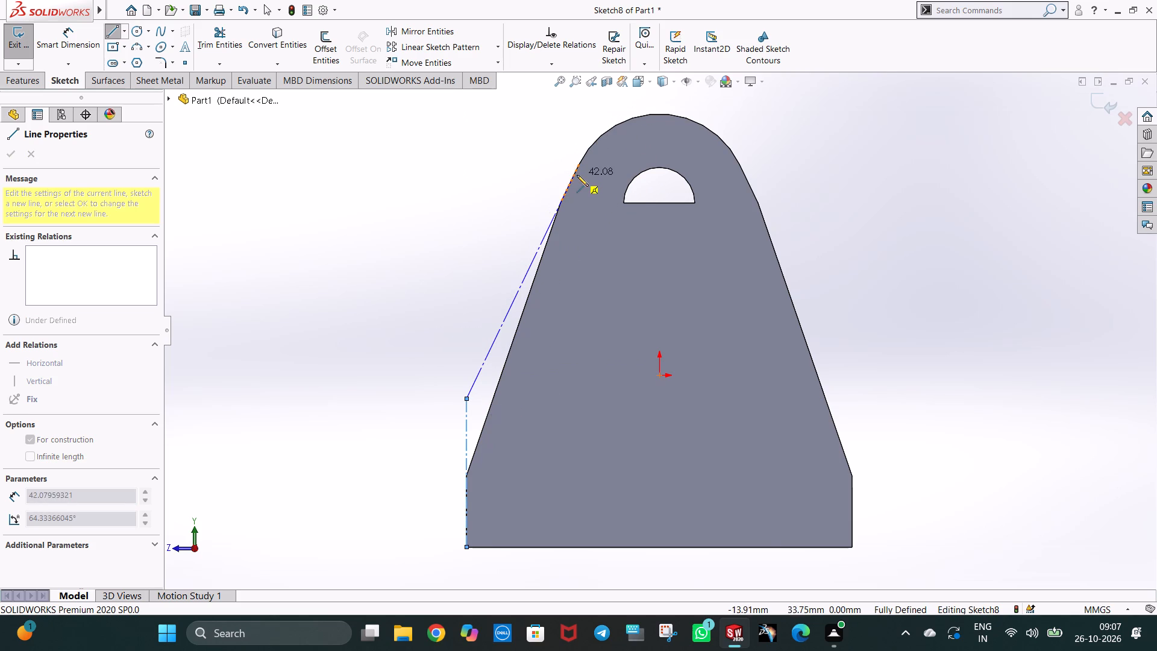
Continue the construction lines from the vertical line's top to the tapered edge's upper end and back down to its lower end.
{"action": "left_click", "coordinate": [559, 204]}
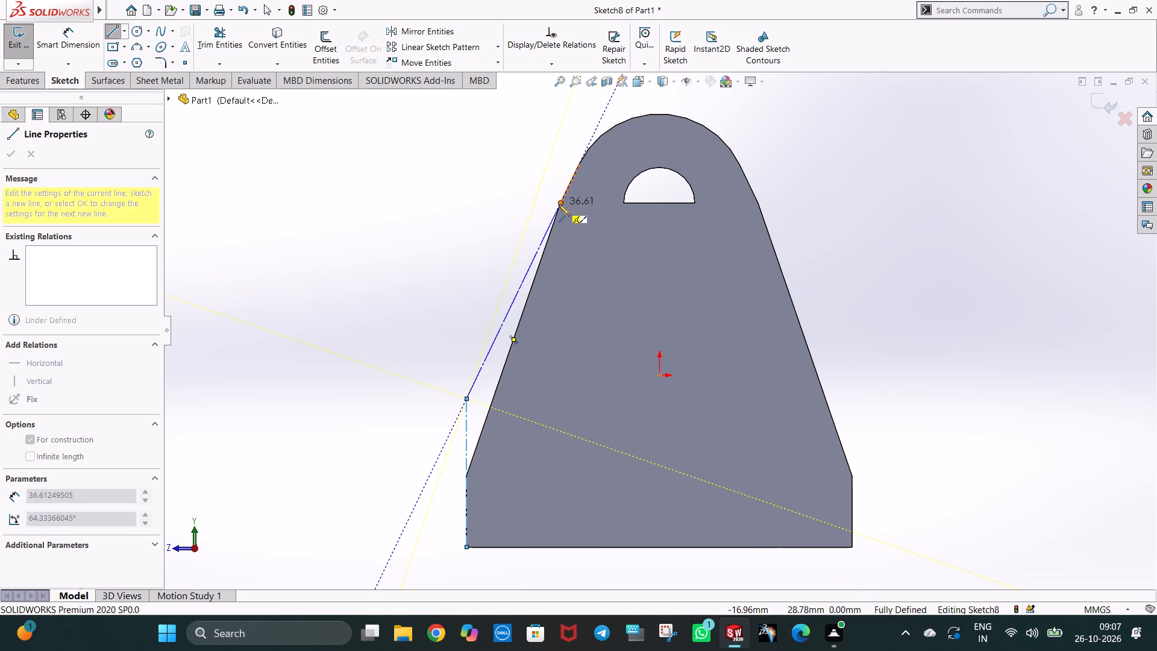
{"action": "left_click", "coordinate": [466, 476]}
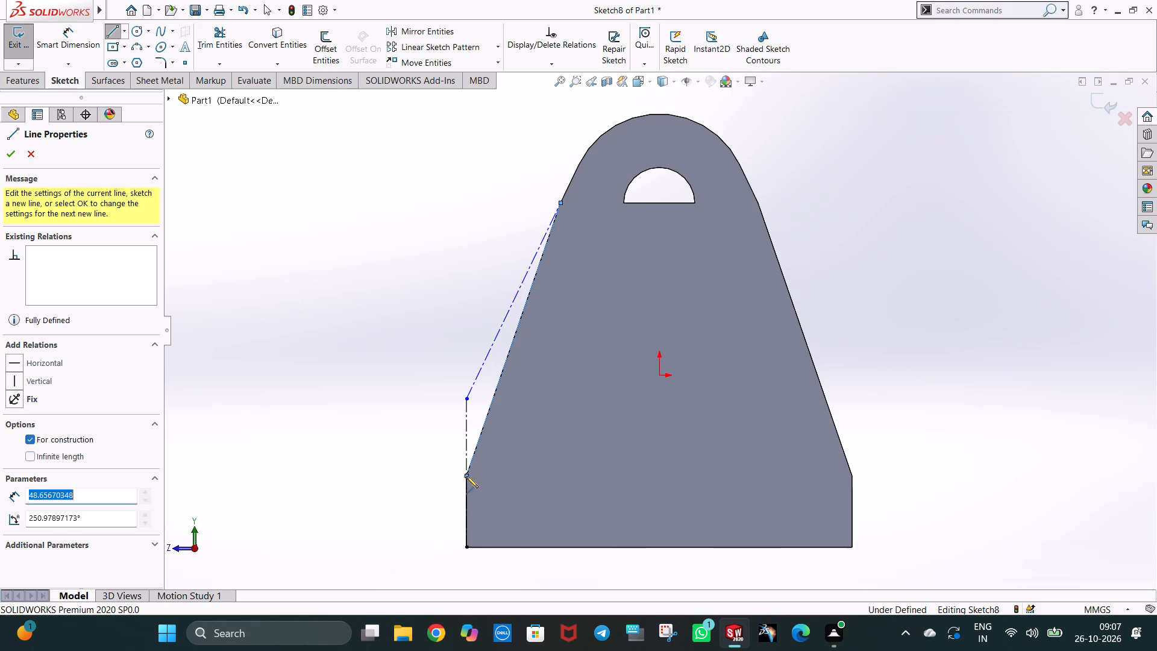
{"action": "key", "text": "Escape"}
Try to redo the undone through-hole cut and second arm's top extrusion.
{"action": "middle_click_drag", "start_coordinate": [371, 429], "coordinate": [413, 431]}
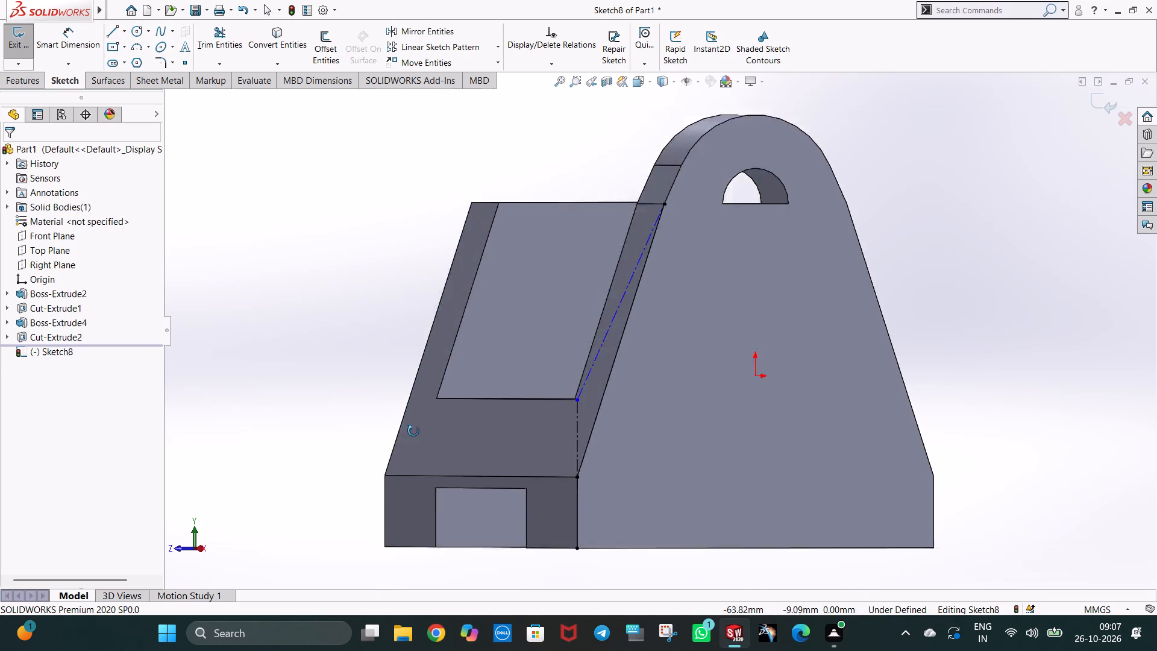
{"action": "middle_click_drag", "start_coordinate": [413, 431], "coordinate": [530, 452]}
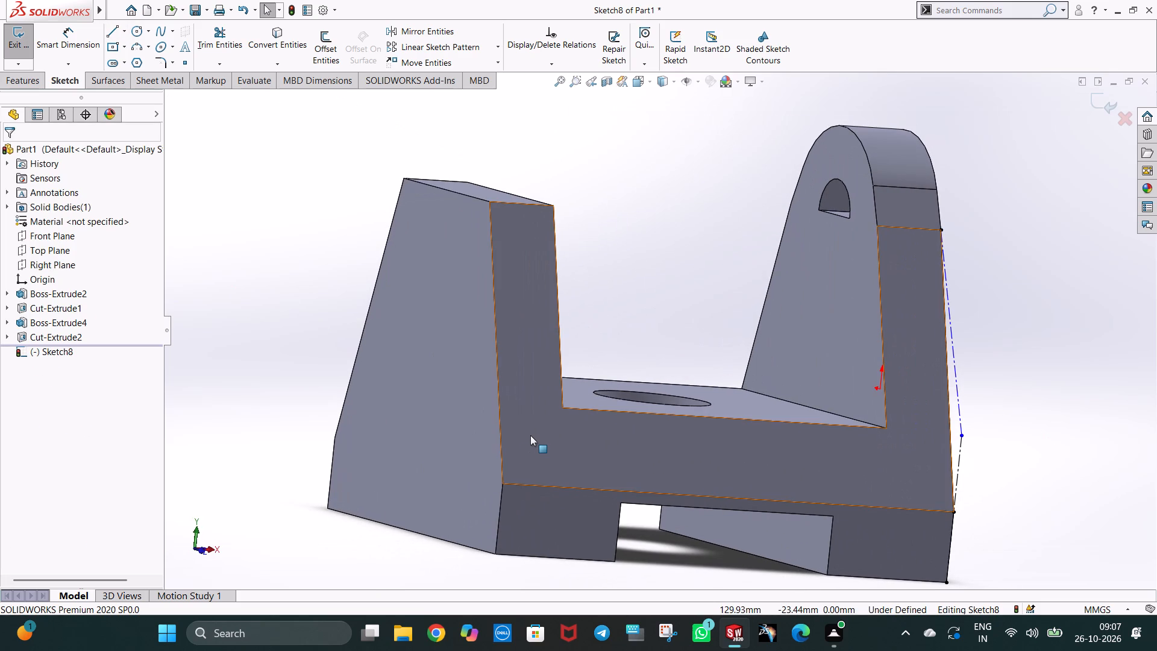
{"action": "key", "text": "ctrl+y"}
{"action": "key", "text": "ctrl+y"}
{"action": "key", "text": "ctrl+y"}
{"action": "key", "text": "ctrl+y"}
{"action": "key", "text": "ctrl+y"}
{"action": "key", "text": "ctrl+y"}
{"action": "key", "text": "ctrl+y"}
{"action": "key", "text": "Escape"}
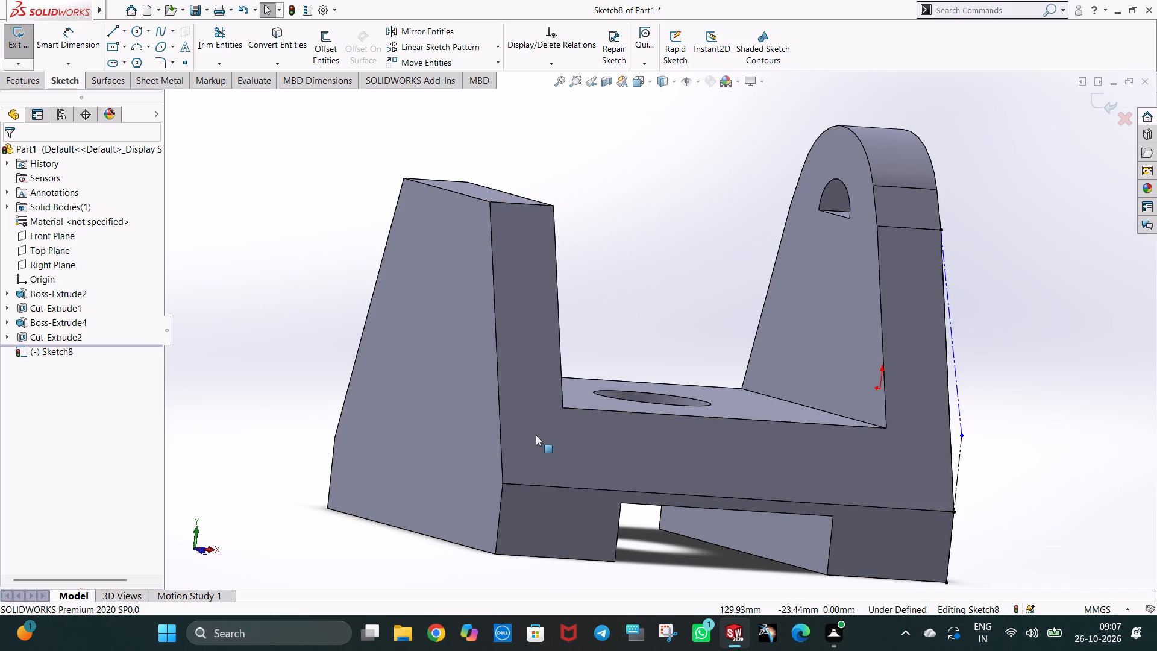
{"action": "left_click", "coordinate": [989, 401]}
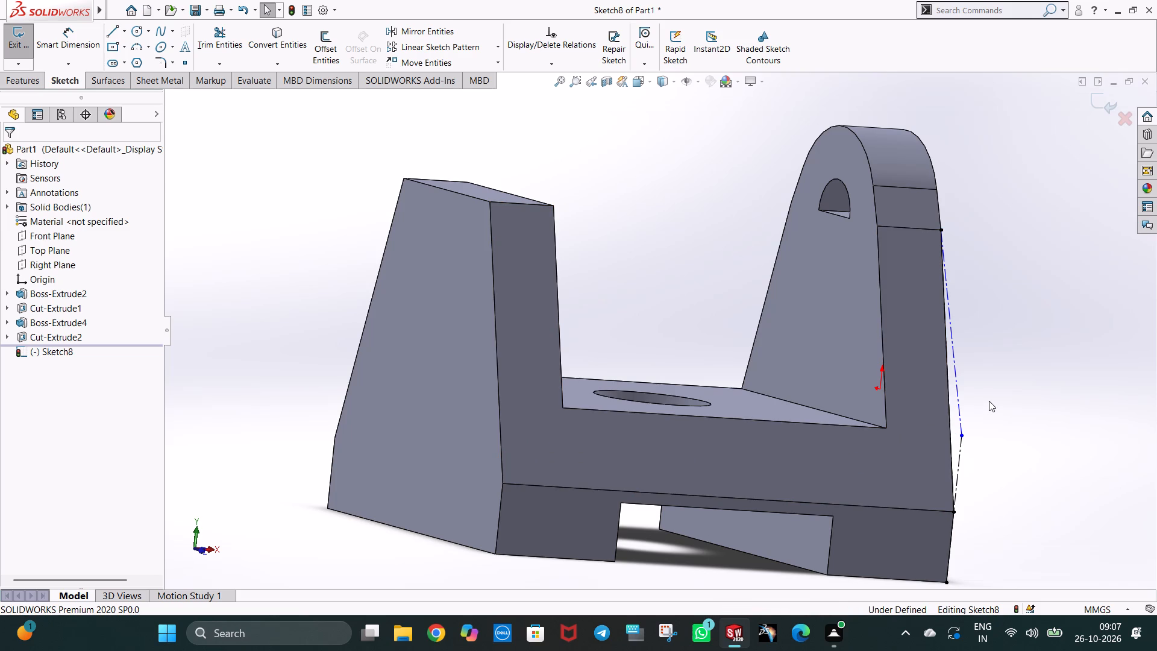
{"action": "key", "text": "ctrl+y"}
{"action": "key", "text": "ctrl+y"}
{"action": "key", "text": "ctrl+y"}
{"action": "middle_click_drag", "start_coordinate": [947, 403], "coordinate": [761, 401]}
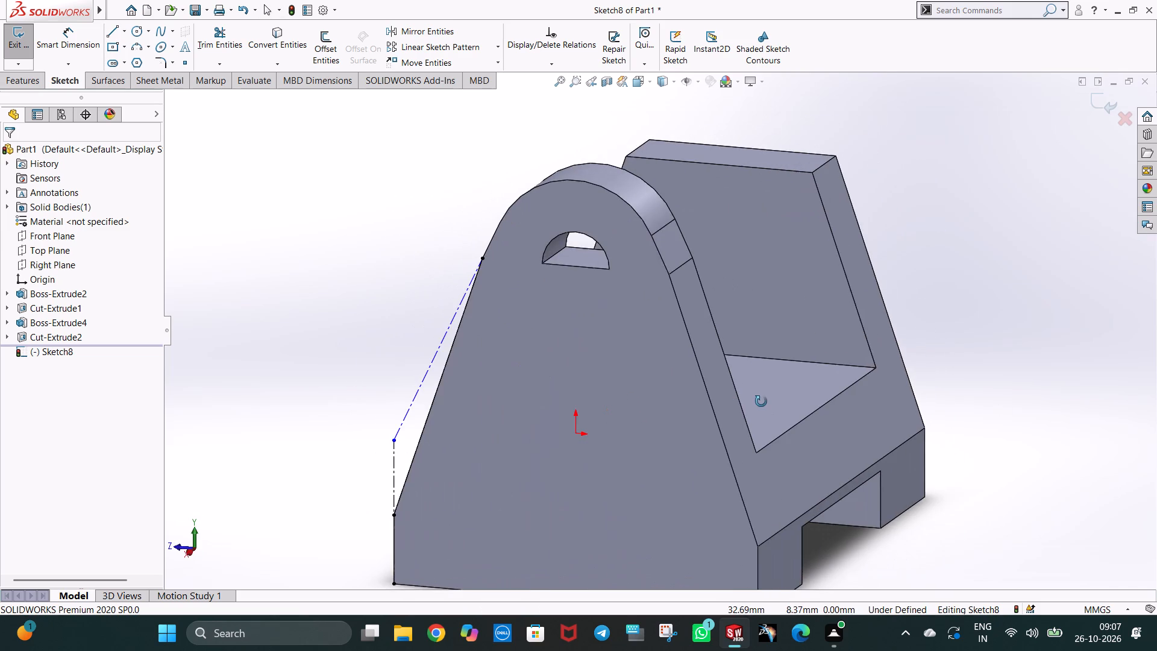
Draw a 35 mm vertical centerline from the origin to the top of the half-round hole on the arm's outer face.
{"action": "middle_click_drag", "start_coordinate": [761, 401], "coordinate": [772, 390]}
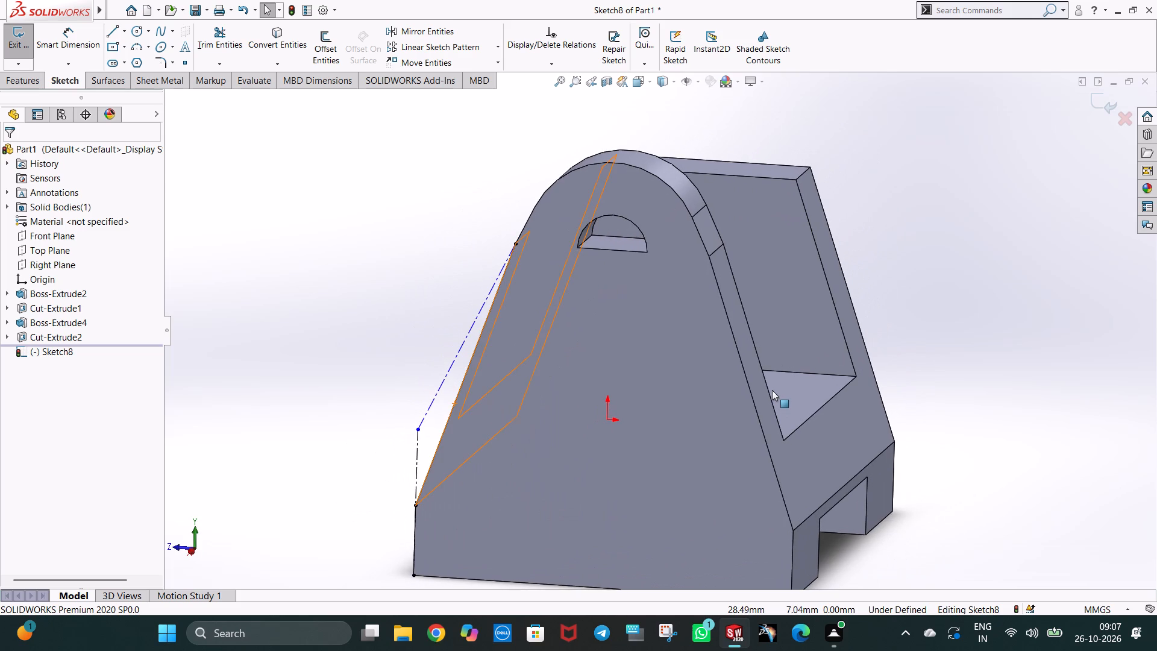
{"action": "key", "text": "ctrl+8"}
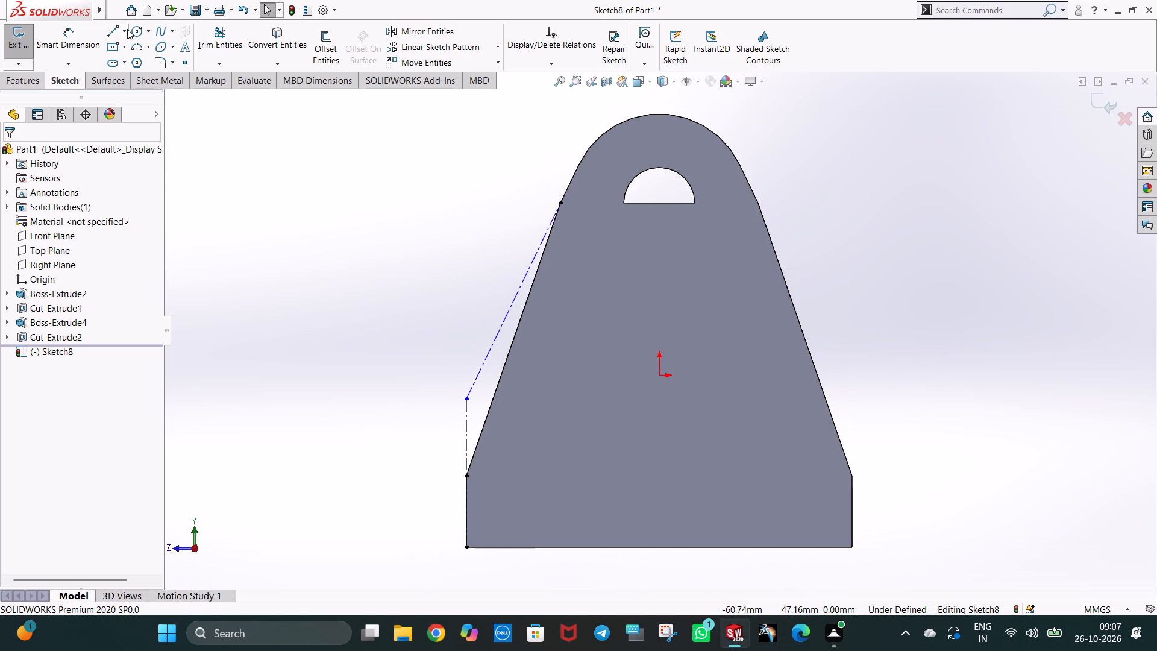
{"action": "left_click", "coordinate": [127, 29]}
{"action": "left_click", "coordinate": [136, 64]}
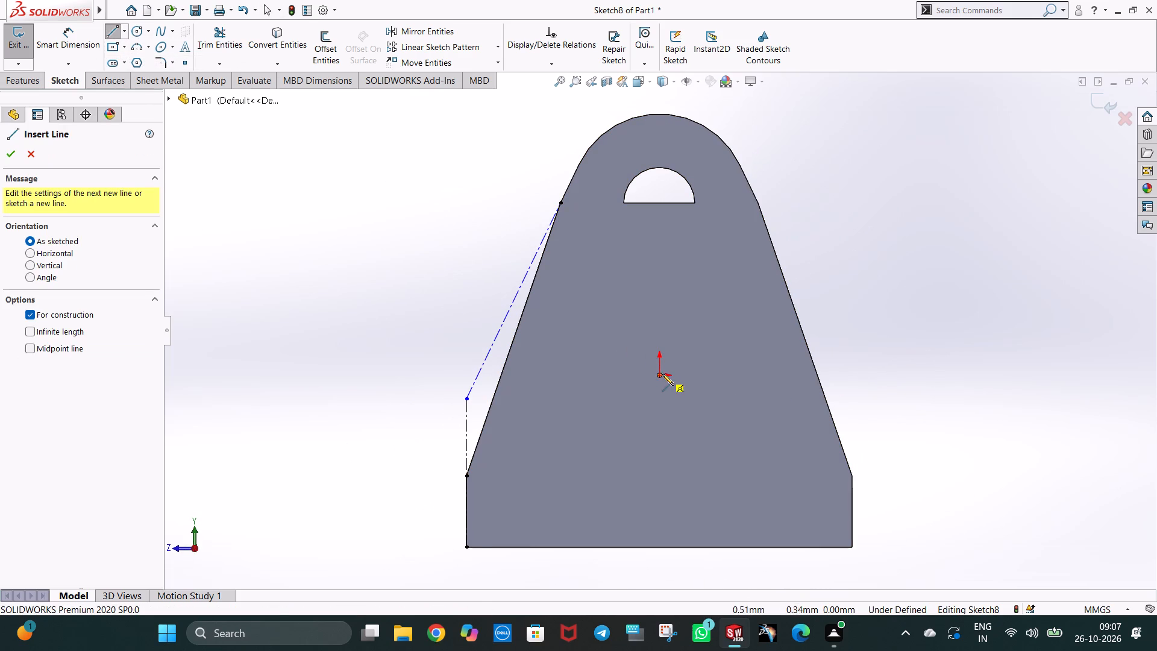
{"action": "left_click", "coordinate": [659, 376]}
{"action": "left_click", "coordinate": [662, 168]}
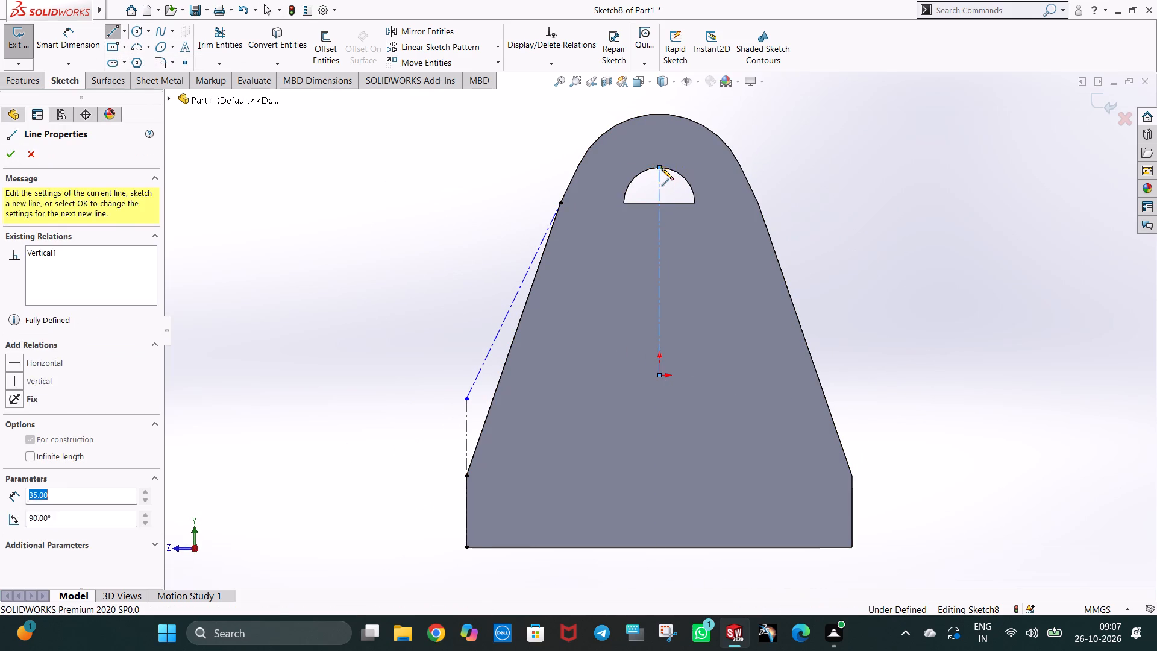
{"action": "key", "text": "Escape"}
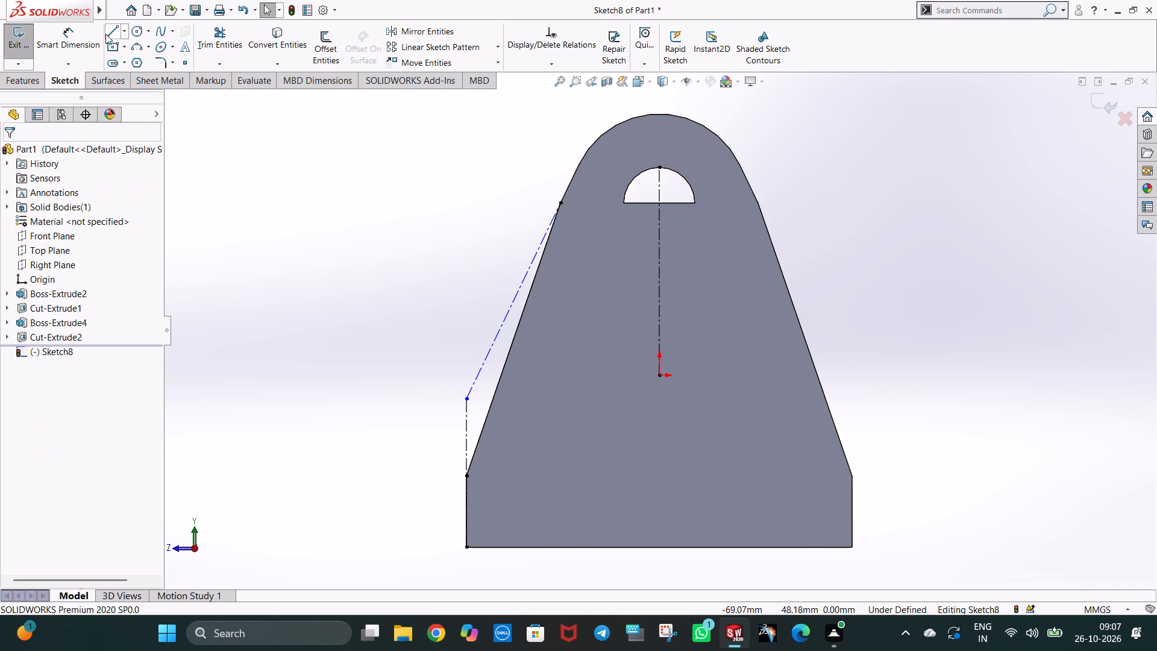
Trace the construction outline beside the tapered edge with solid lines to form a closed narrow triangle.
{"action": "left_click", "coordinate": [105, 34]}
{"action": "left_click", "coordinate": [563, 203]}
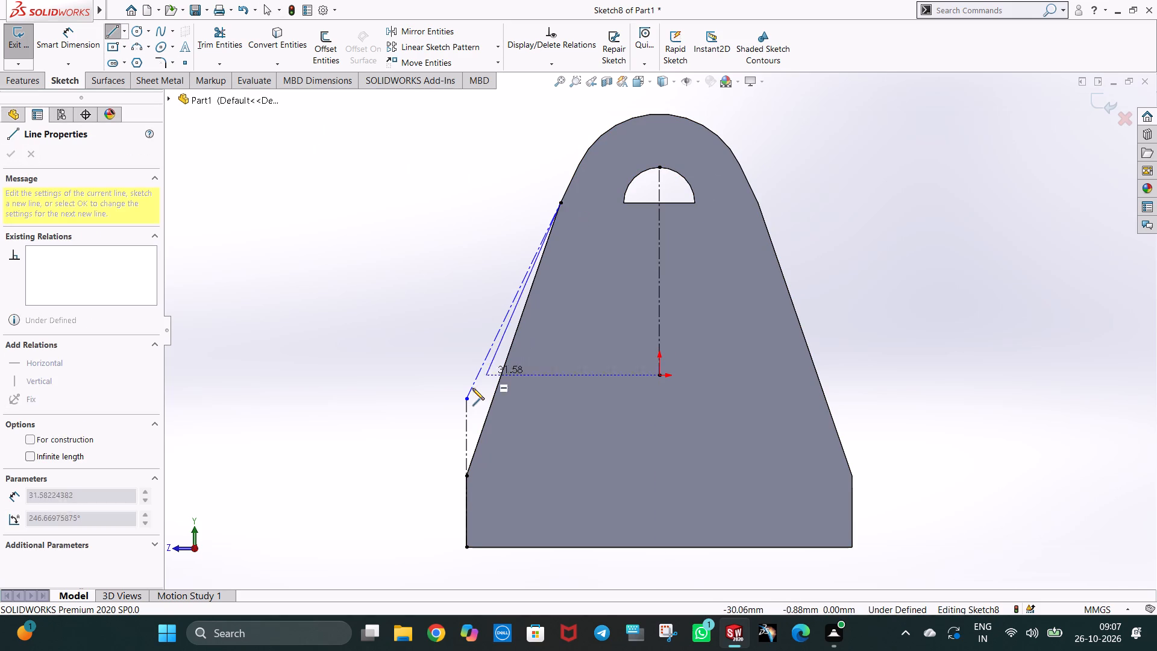
{"action": "left_click", "coordinate": [465, 398]}
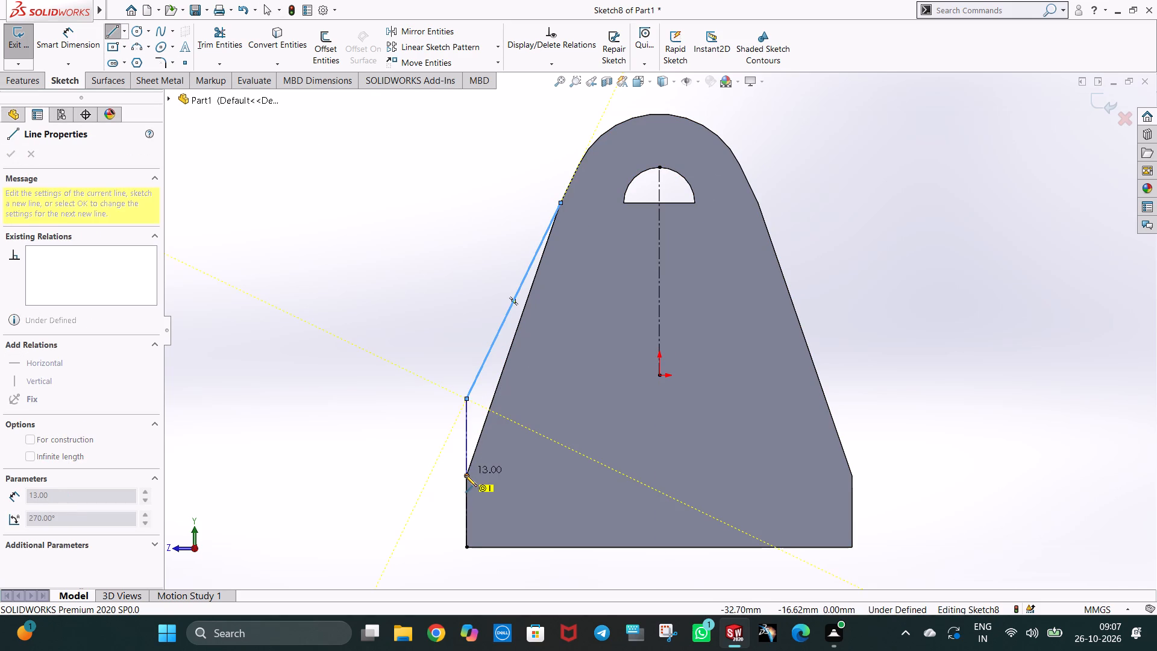
{"action": "left_click", "coordinate": [465, 475]}
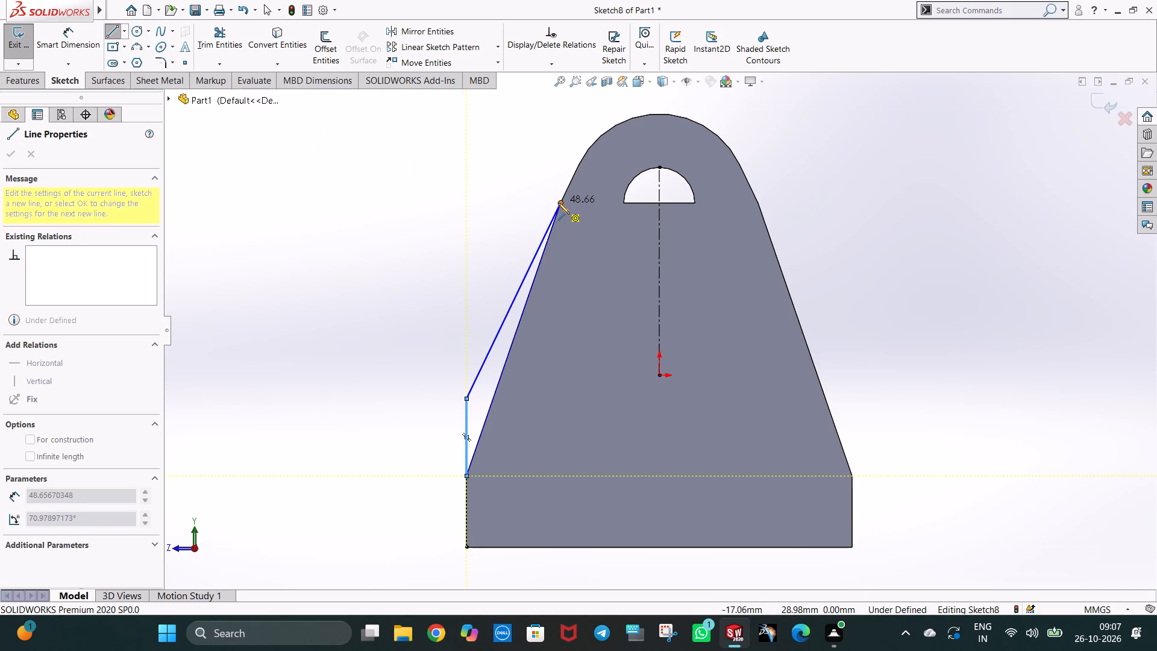
{"action": "left_click", "coordinate": [561, 201]}
{"action": "key", "text": "Escape"}
{"action": "key", "text": "Escape"}
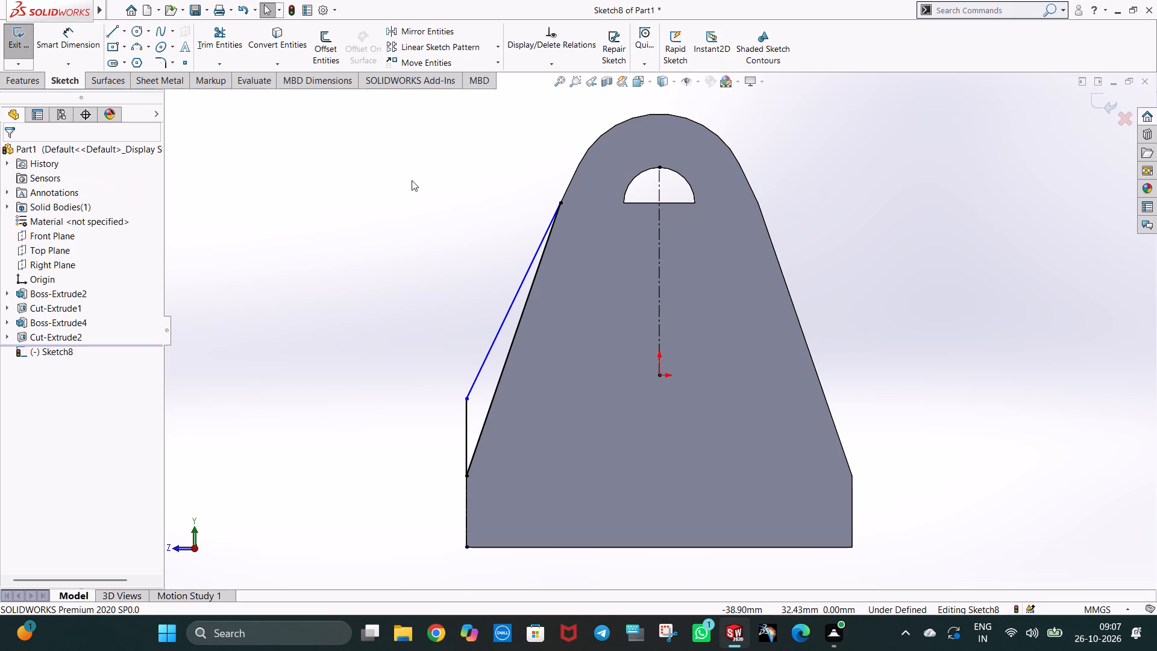
Mirror the triangle's three lines about the vertical centerline to the arm's other tapered side.
{"action": "left_click", "coordinate": [433, 30]}
{"action": "left_click", "coordinate": [527, 301]}
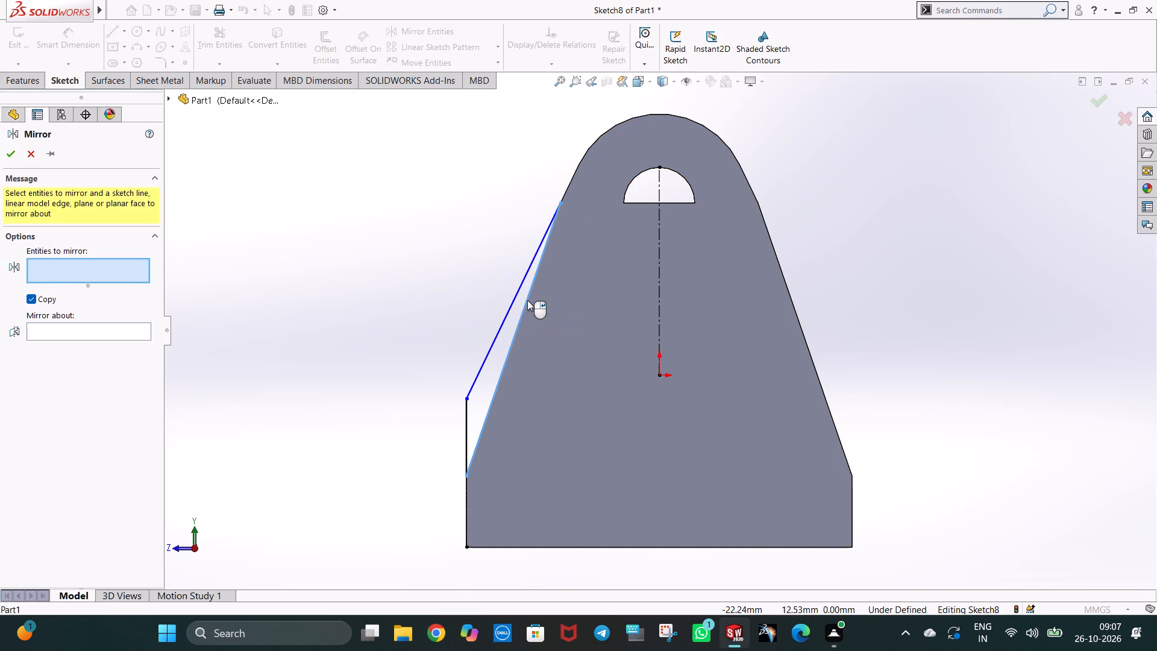
{"action": "left_click", "coordinate": [507, 303]}
{"action": "left_click", "coordinate": [509, 310]}
{"action": "left_click", "coordinate": [463, 426]}
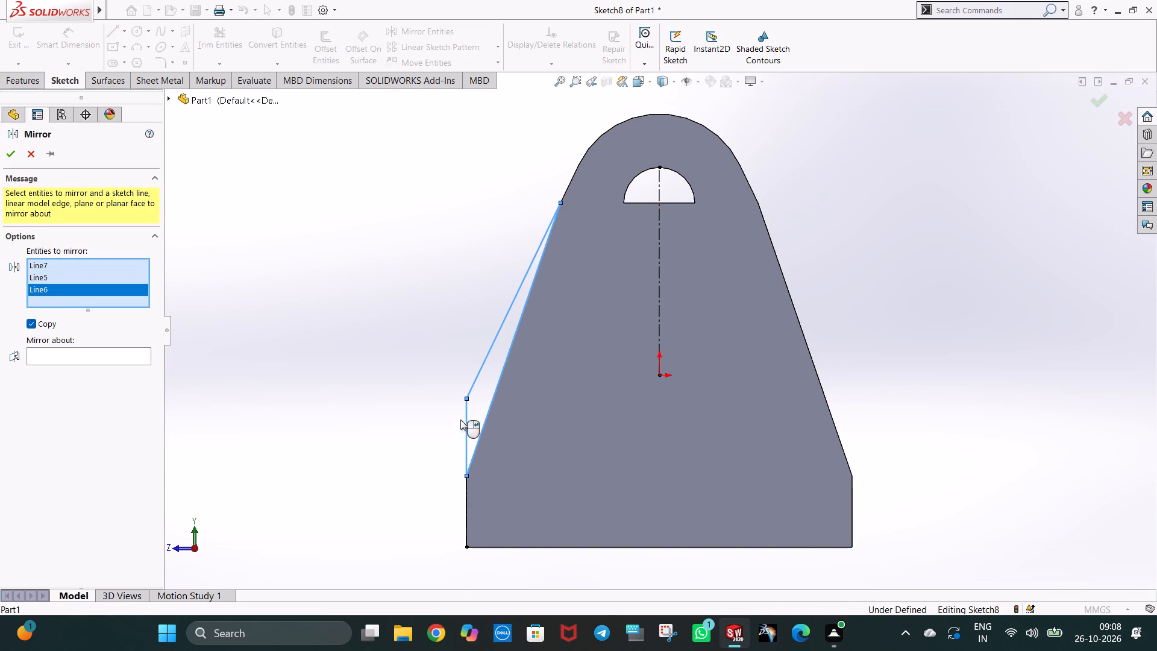
{"action": "left_click", "coordinate": [108, 362]}
{"action": "left_click", "coordinate": [108, 354]}
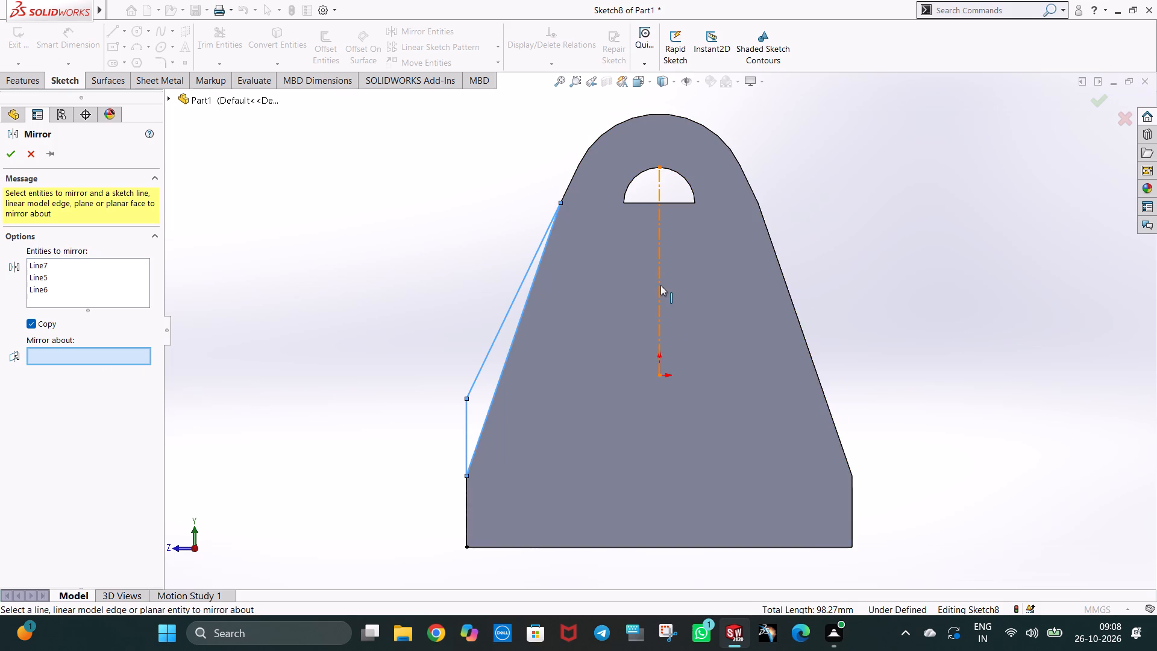
{"action": "left_click", "coordinate": [660, 285]}
{"action": "right_click", "coordinate": [660, 285]}
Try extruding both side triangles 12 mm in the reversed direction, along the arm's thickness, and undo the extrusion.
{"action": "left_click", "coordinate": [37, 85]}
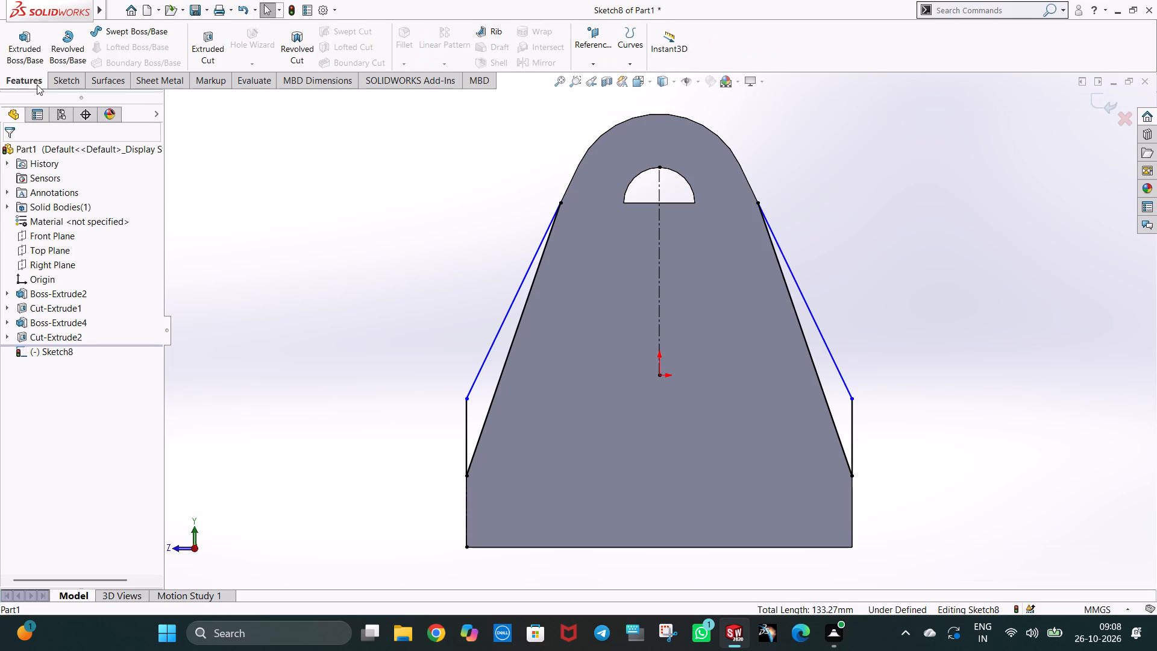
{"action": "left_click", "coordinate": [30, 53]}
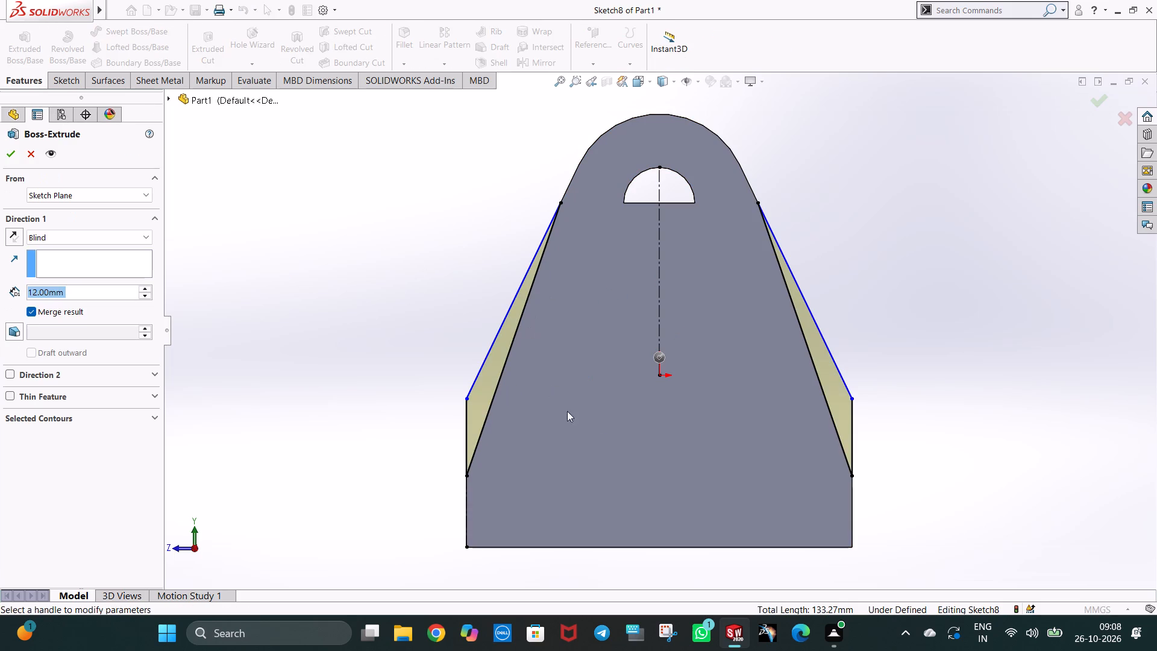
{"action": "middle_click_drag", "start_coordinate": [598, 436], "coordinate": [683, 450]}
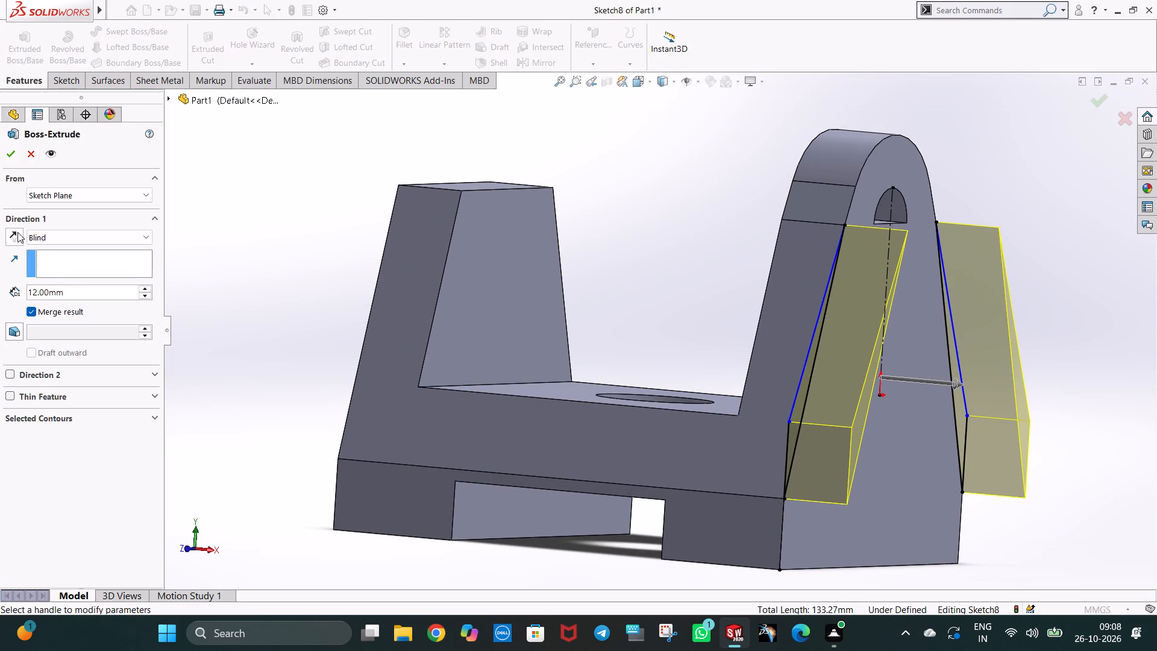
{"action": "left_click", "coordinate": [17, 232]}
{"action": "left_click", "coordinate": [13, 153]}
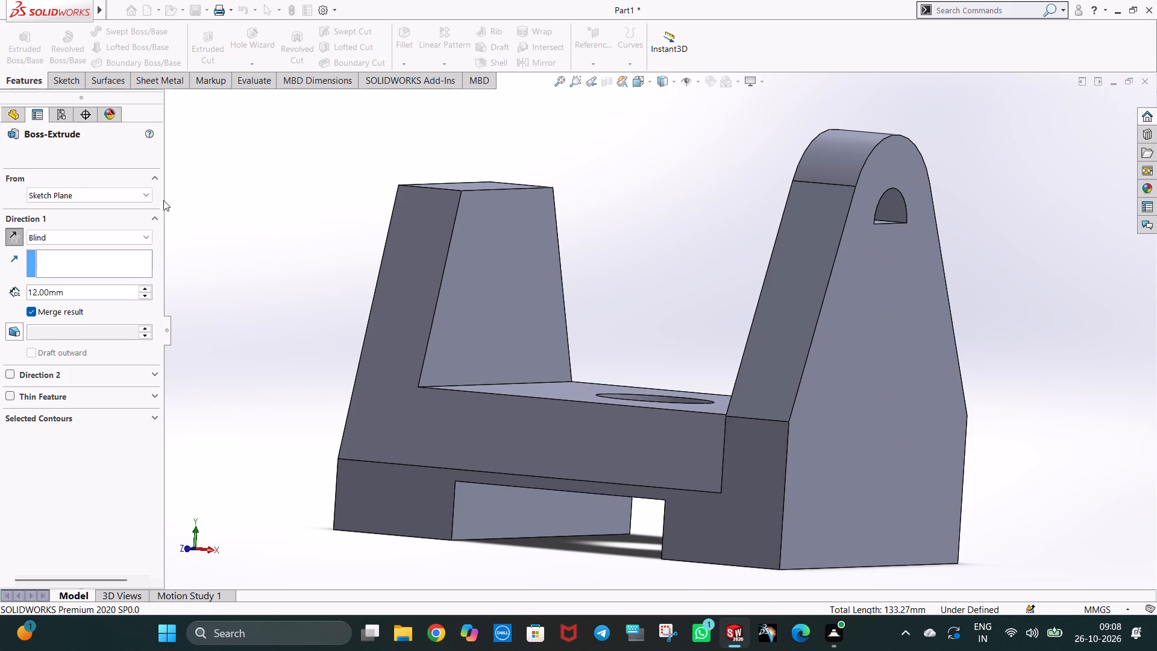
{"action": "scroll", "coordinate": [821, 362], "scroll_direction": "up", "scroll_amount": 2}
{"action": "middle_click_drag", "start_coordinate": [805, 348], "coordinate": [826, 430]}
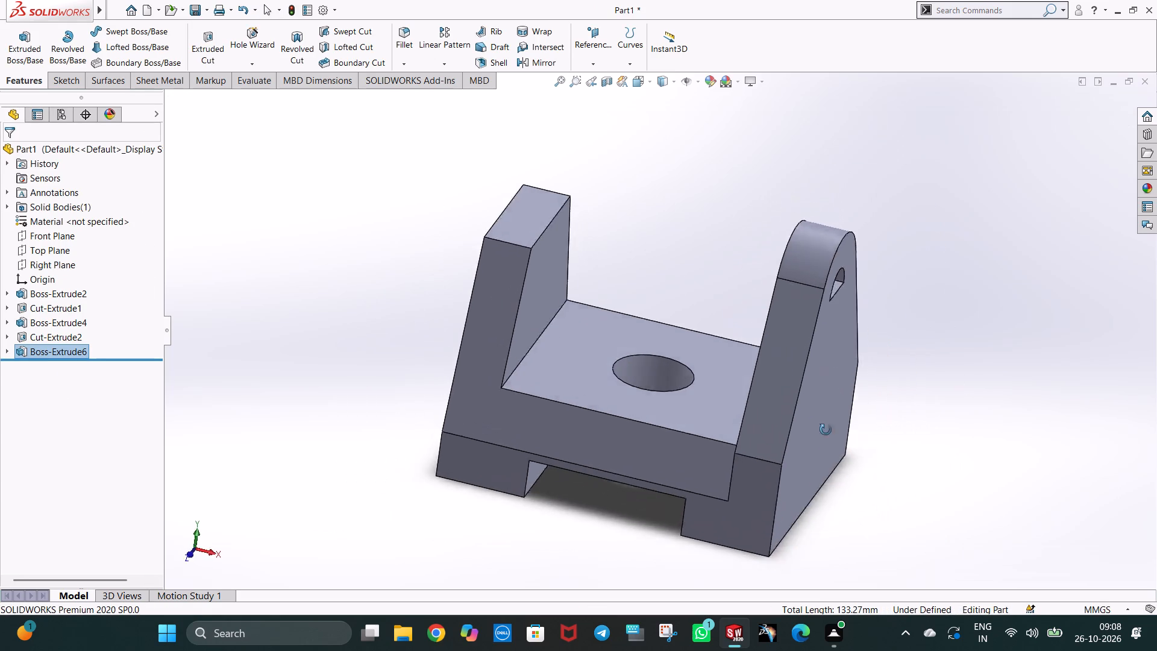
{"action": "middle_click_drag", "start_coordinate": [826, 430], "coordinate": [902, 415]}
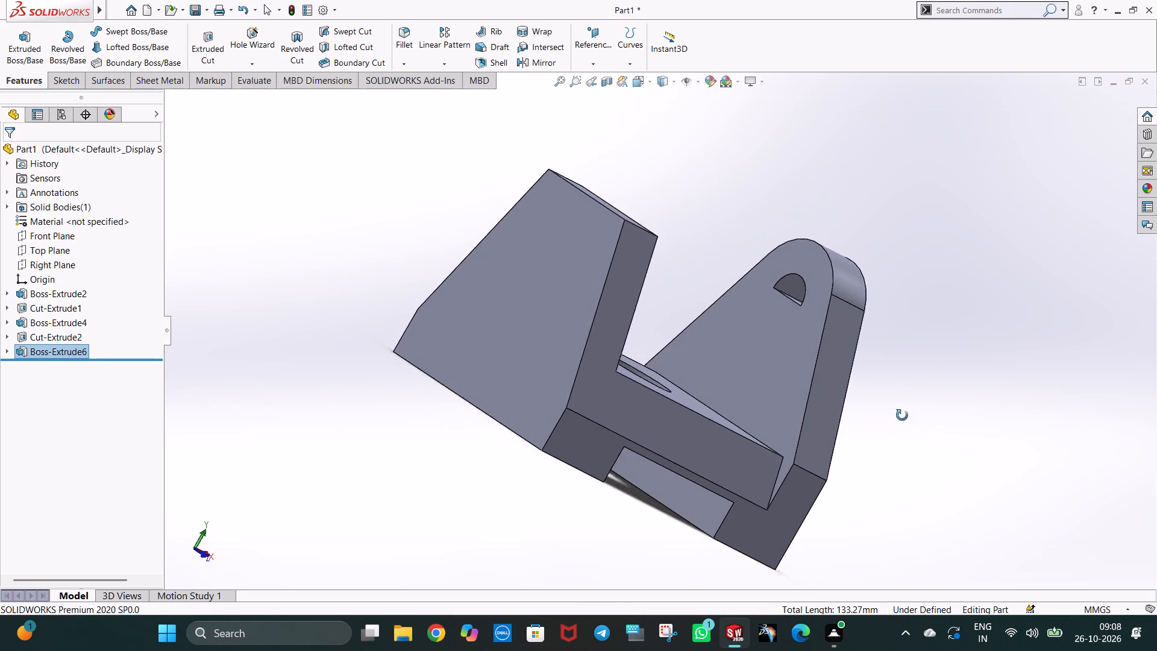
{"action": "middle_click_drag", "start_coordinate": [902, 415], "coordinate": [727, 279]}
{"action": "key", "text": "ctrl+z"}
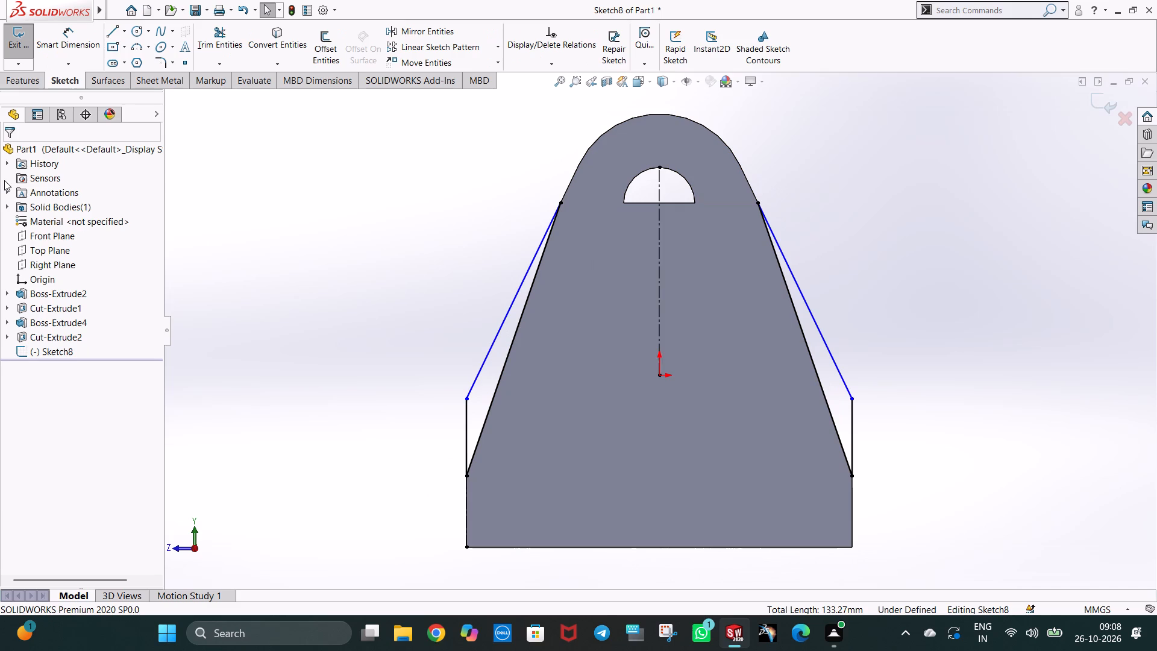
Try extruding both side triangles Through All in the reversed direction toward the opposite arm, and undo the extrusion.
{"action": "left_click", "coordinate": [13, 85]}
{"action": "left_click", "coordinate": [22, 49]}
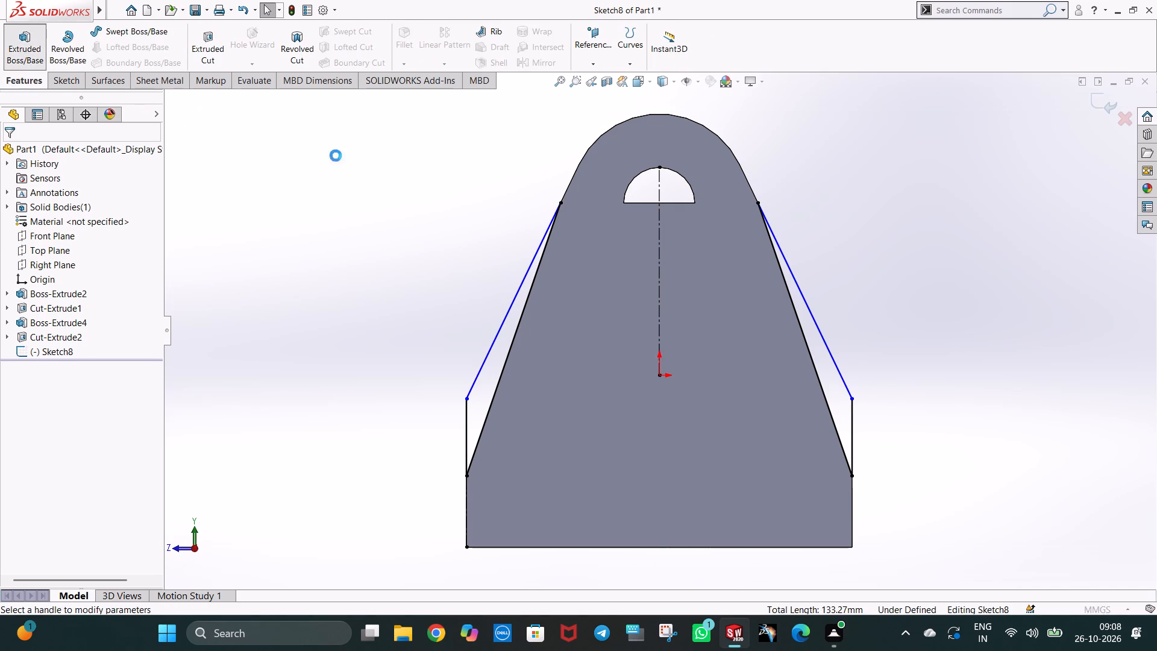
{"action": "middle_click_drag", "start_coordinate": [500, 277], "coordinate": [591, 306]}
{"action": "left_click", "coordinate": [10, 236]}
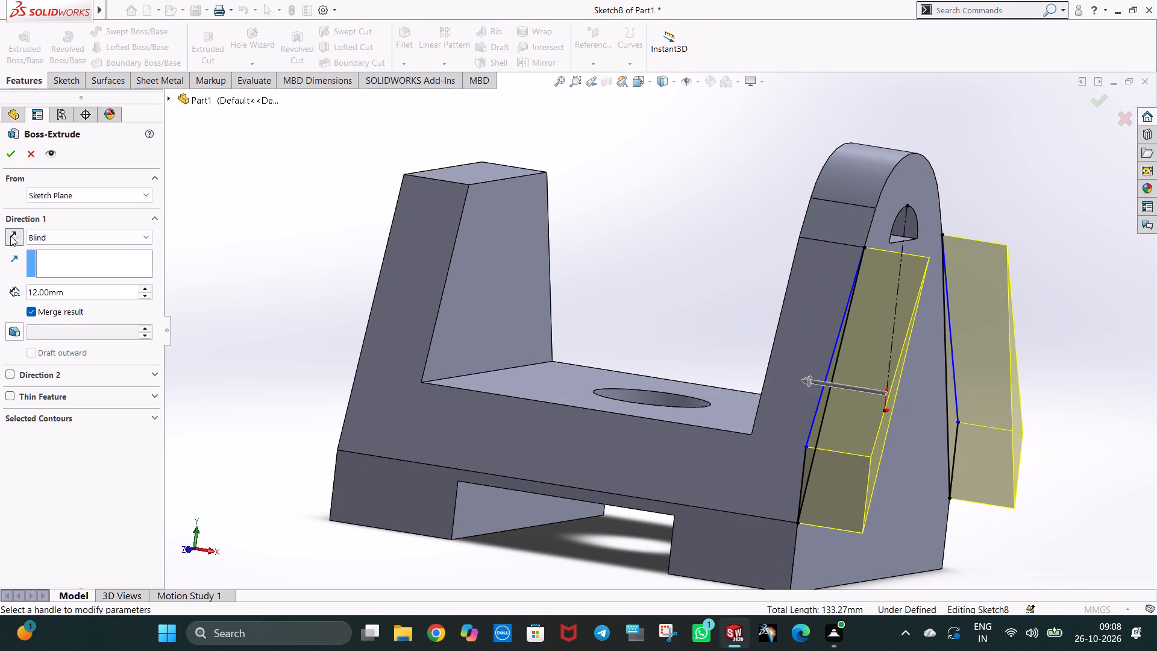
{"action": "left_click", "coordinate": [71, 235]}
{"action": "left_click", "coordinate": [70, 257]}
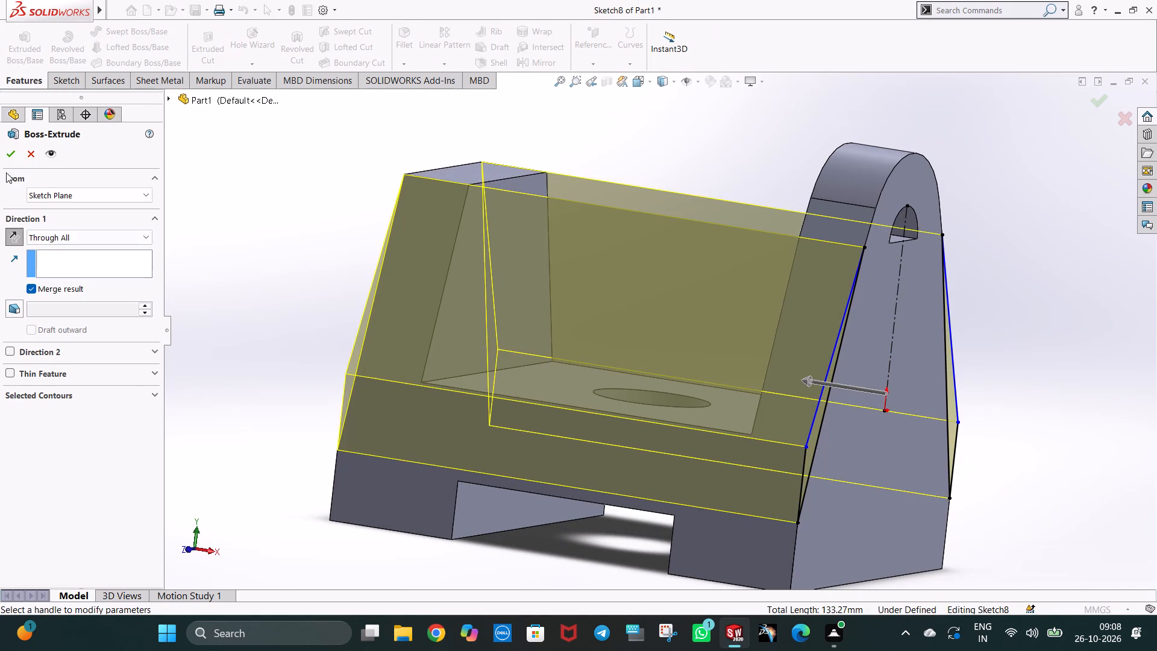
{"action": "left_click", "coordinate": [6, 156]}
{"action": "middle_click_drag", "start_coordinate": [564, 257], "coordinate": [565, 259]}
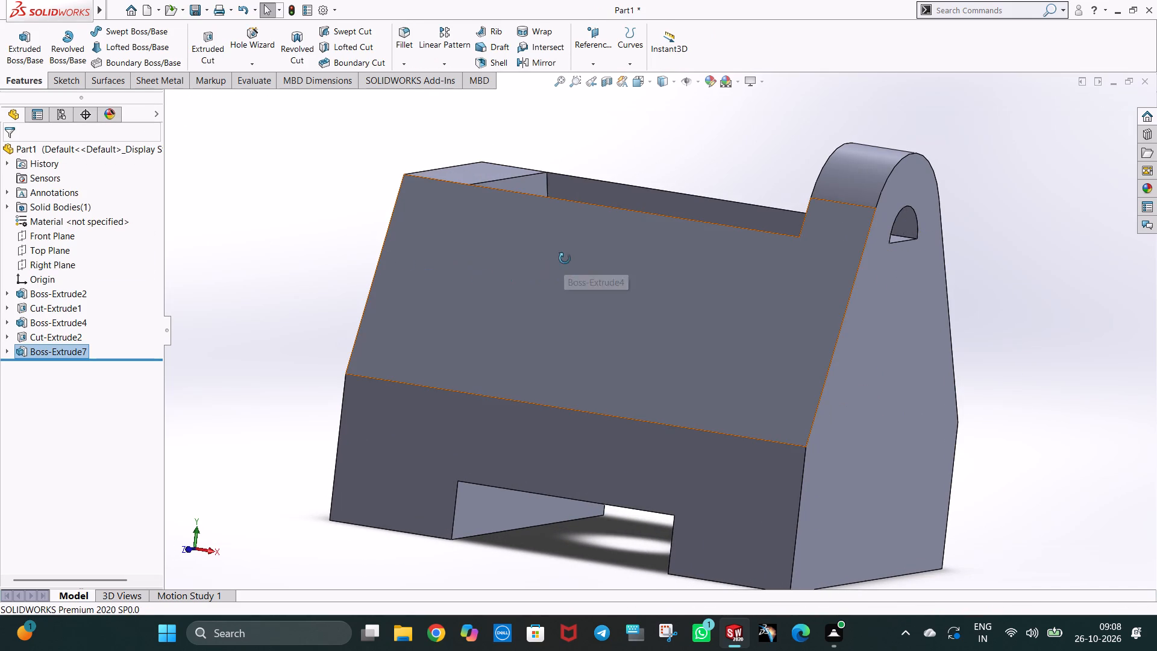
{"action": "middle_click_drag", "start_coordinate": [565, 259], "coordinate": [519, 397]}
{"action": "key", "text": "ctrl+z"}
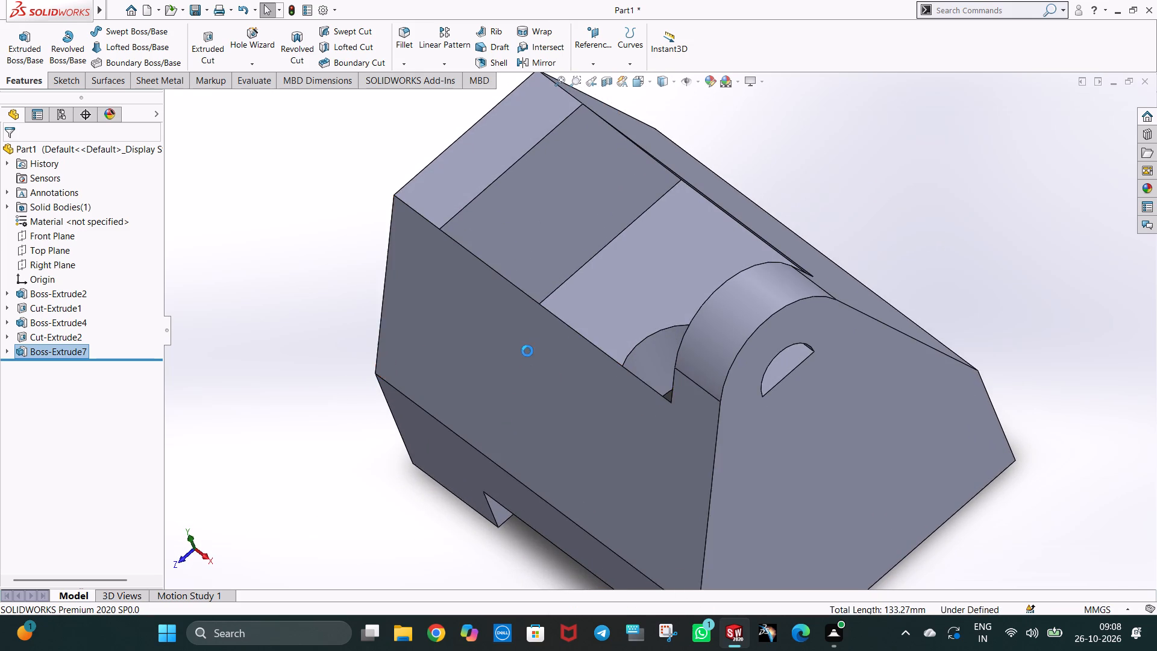
Extrude both side triangles Blind 12 mm in the reversed direction, merged with the rounded arm.
{"action": "middle_click_drag", "start_coordinate": [791, 416], "coordinate": [861, 429]}
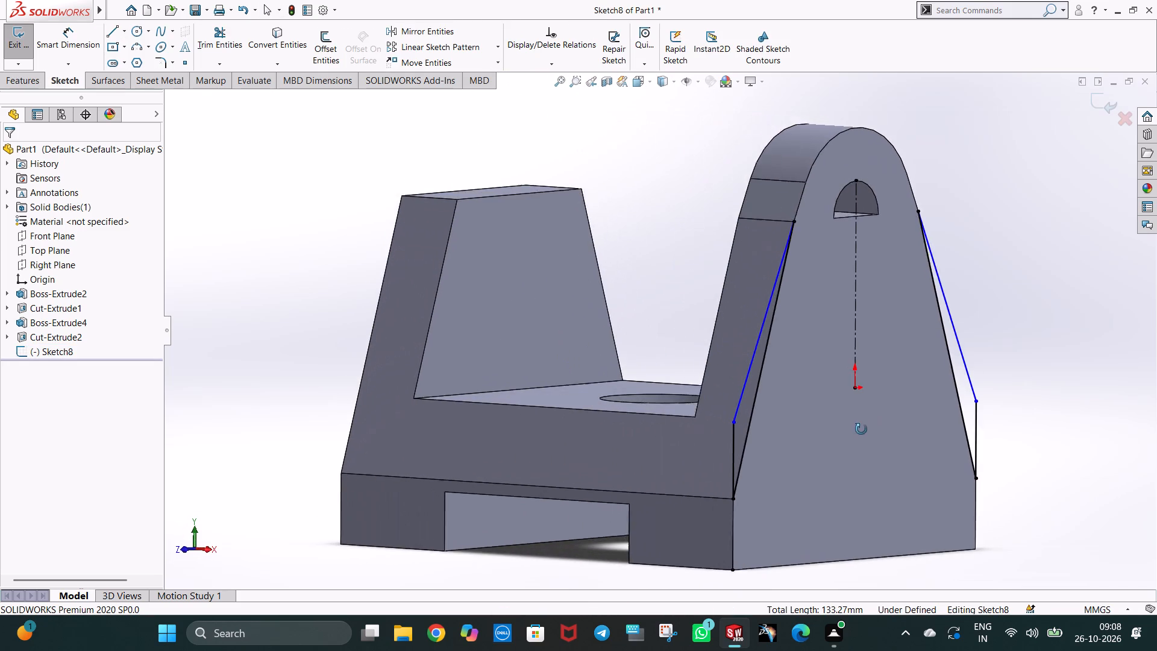
{"action": "middle_click_drag", "start_coordinate": [861, 429], "coordinate": [872, 435]}
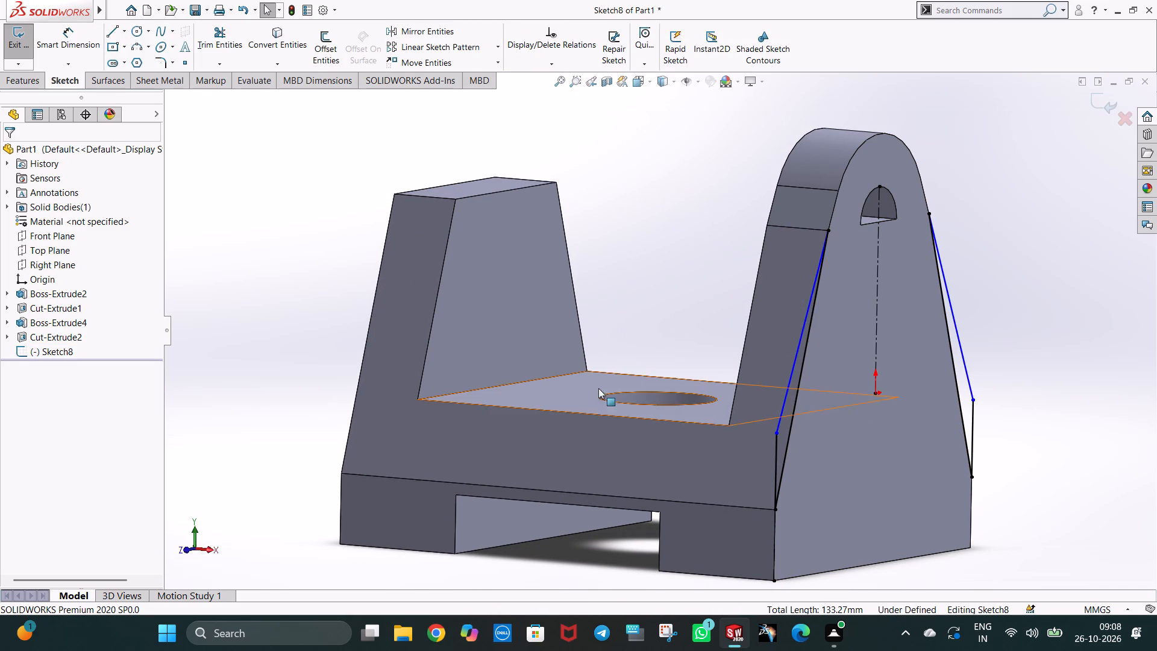
{"action": "left_click", "coordinate": [6, 77]}
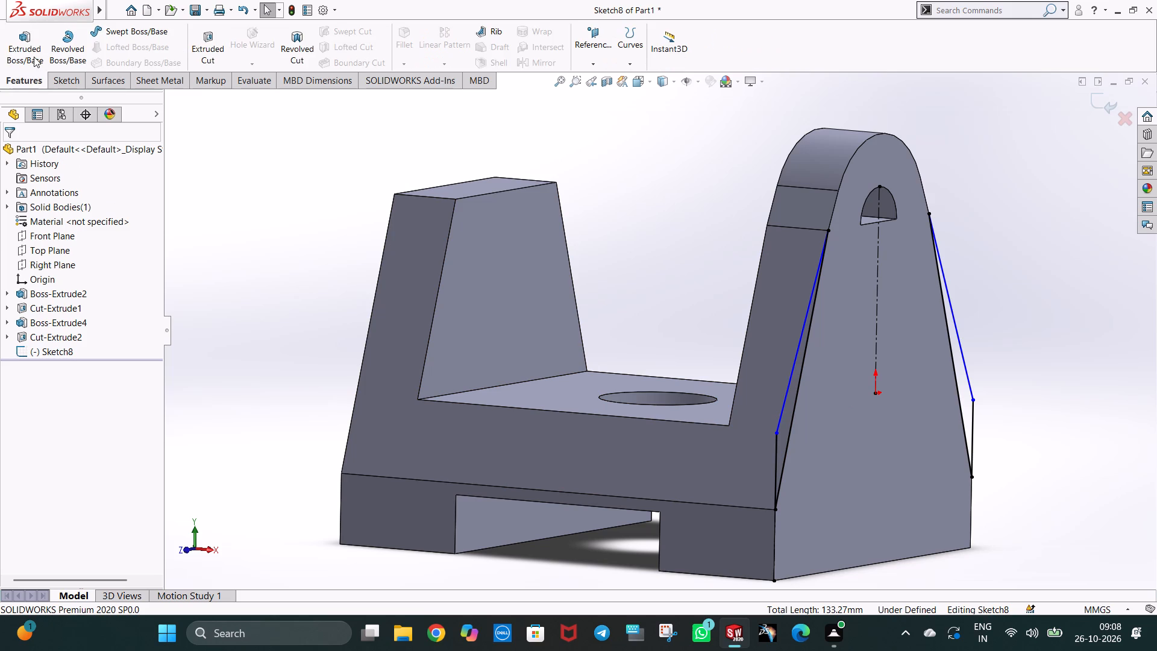
{"action": "left_click", "coordinate": [34, 57]}
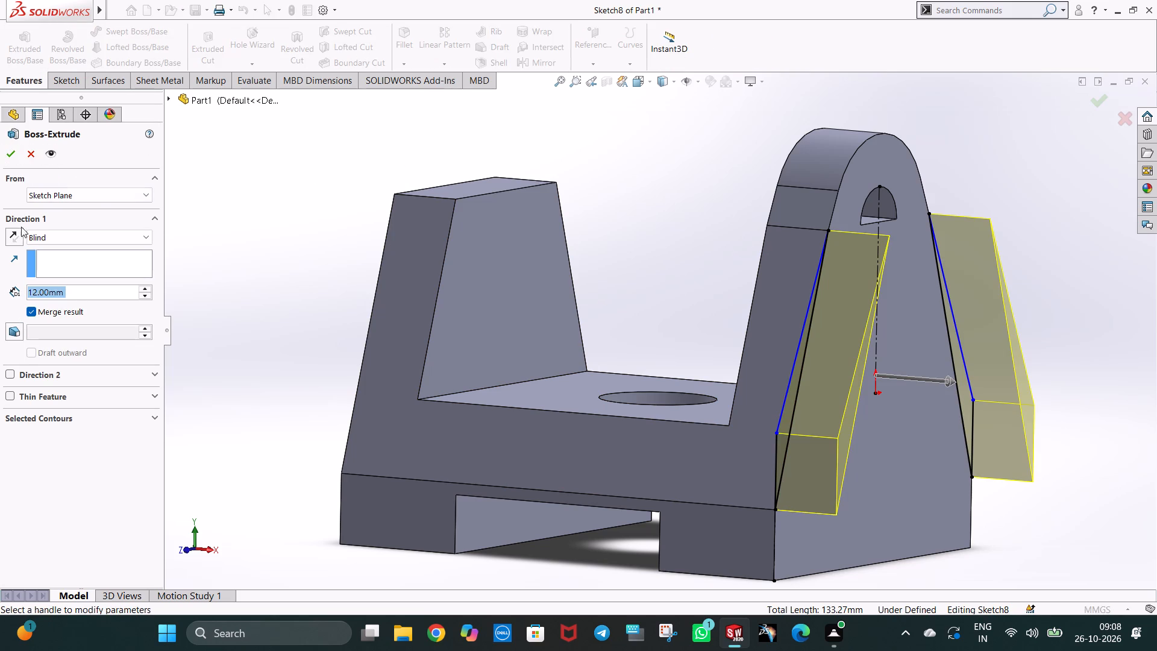
{"action": "left_click", "coordinate": [14, 233]}
{"action": "left_click", "coordinate": [9, 153]}
Start a sketch on the rounded arm's outer face and draw a 6 mm radius circle centred on the half-round hole's flat edge.
{"action": "middle_click_drag", "start_coordinate": [706, 282], "coordinate": [705, 281]}
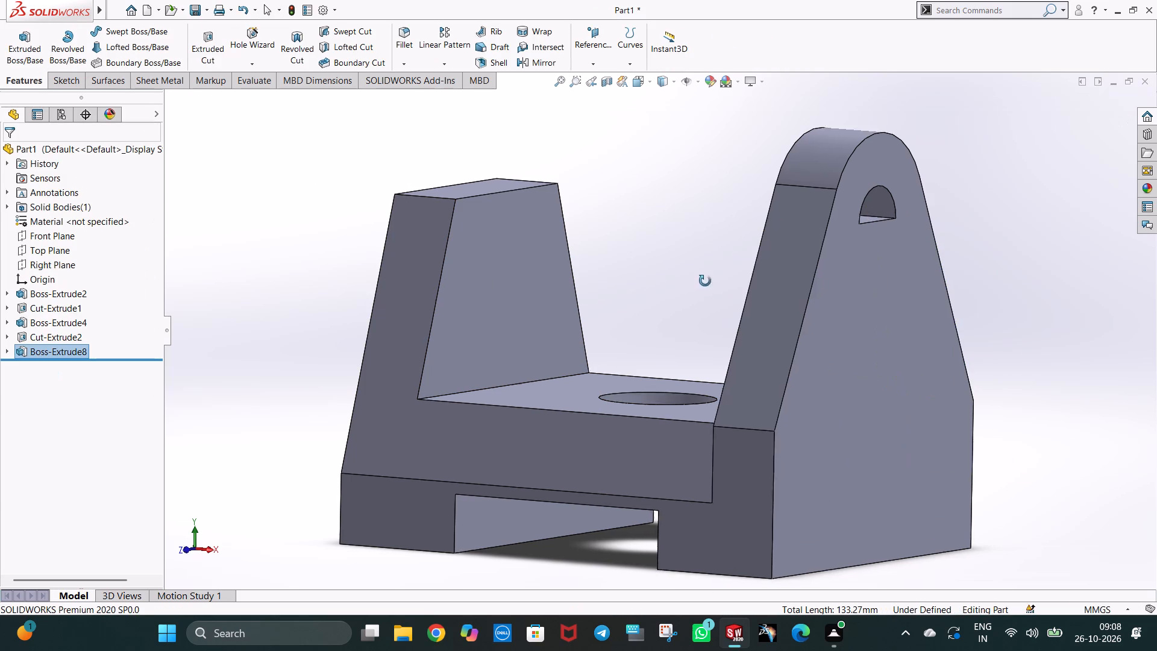
{"action": "middle_click_drag", "start_coordinate": [705, 281], "coordinate": [666, 265]}
{"action": "right_click", "coordinate": [724, 287]}
{"action": "left_click", "coordinate": [754, 268]}
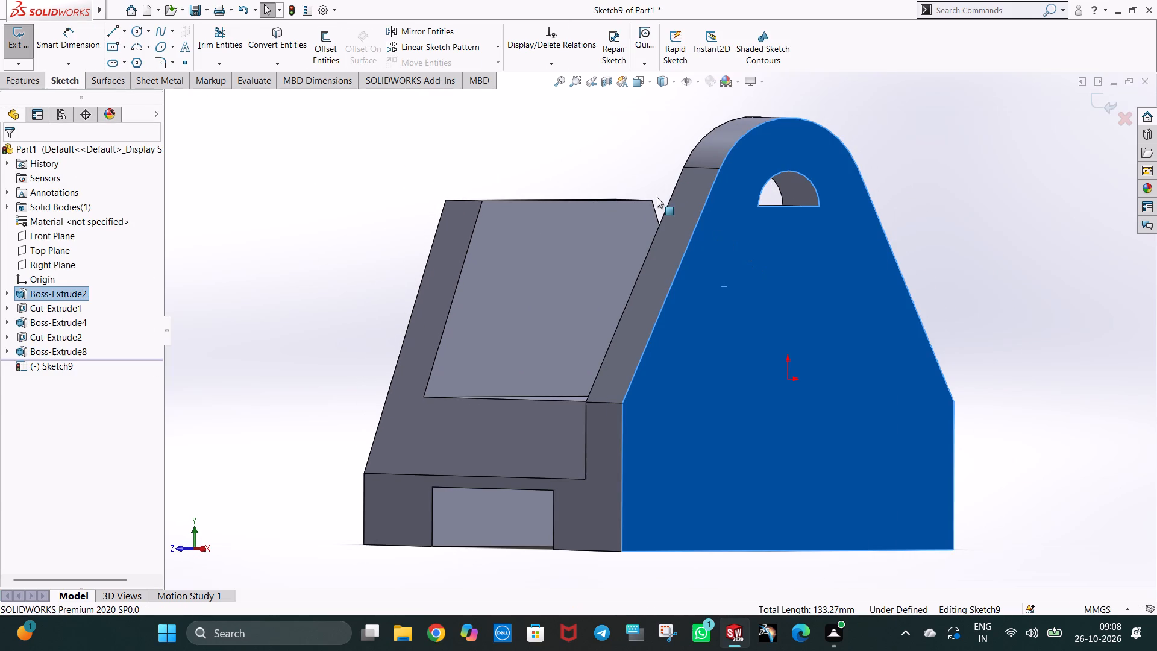
{"action": "left_click", "coordinate": [131, 27]}
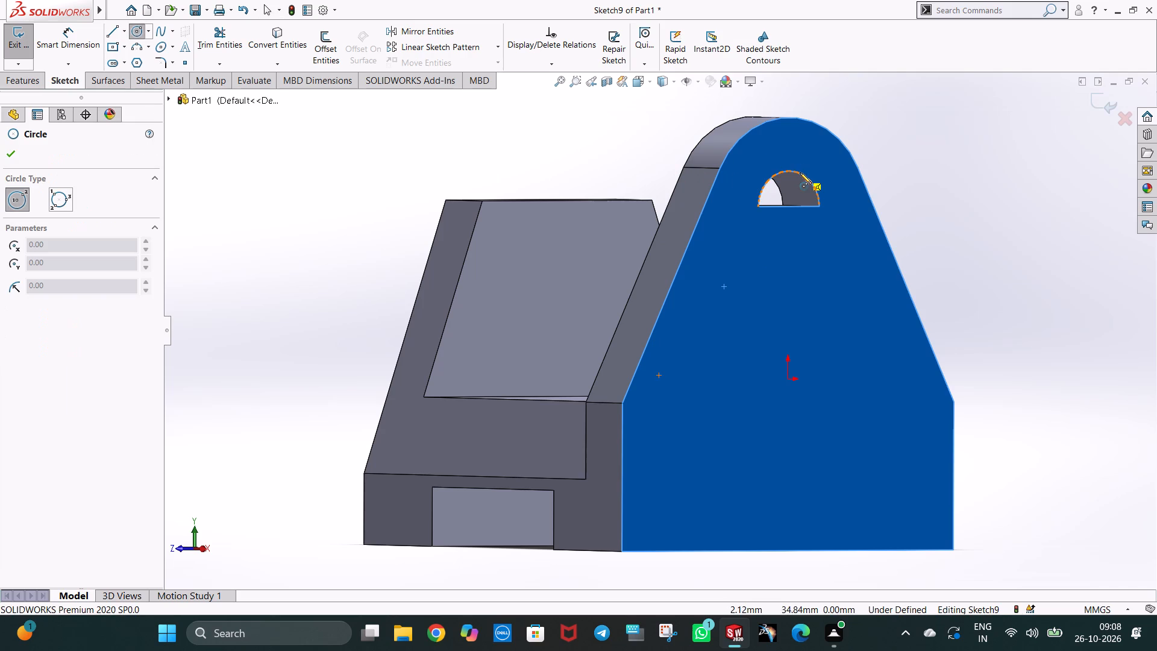
{"action": "left_click", "coordinate": [787, 206]}
{"action": "left_click", "coordinate": [804, 239]}
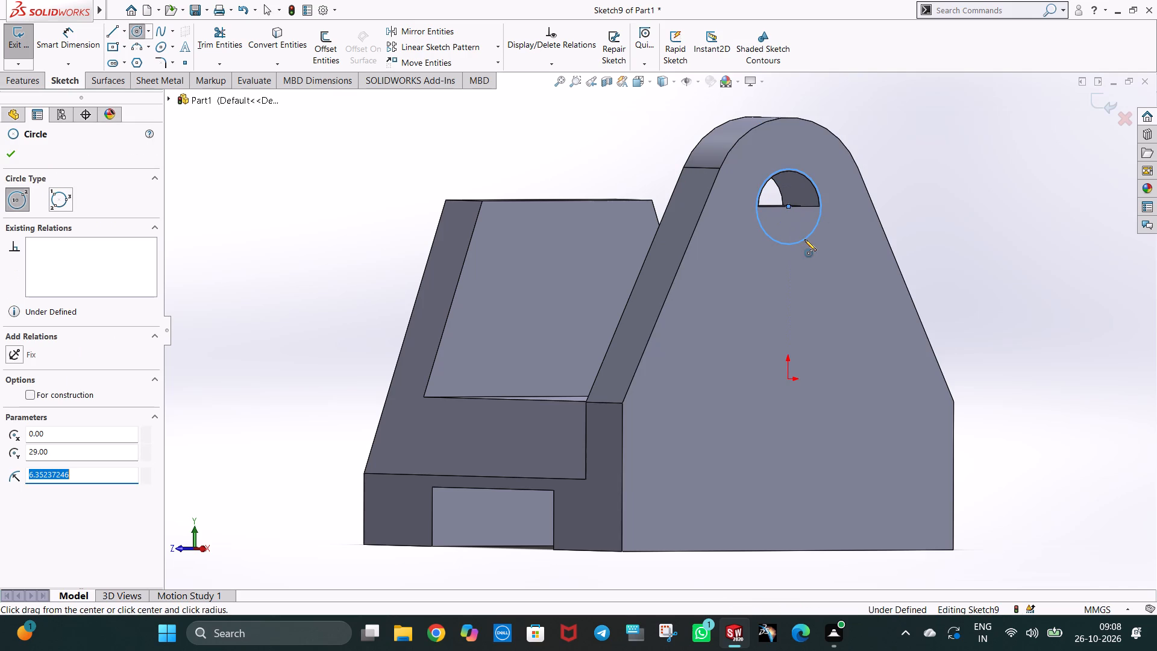
{"action": "key", "text": "6"}
{"action": "key", "text": "Return"}
{"action": "key", "text": "Escape"}
{"action": "key", "text": "Escape"}
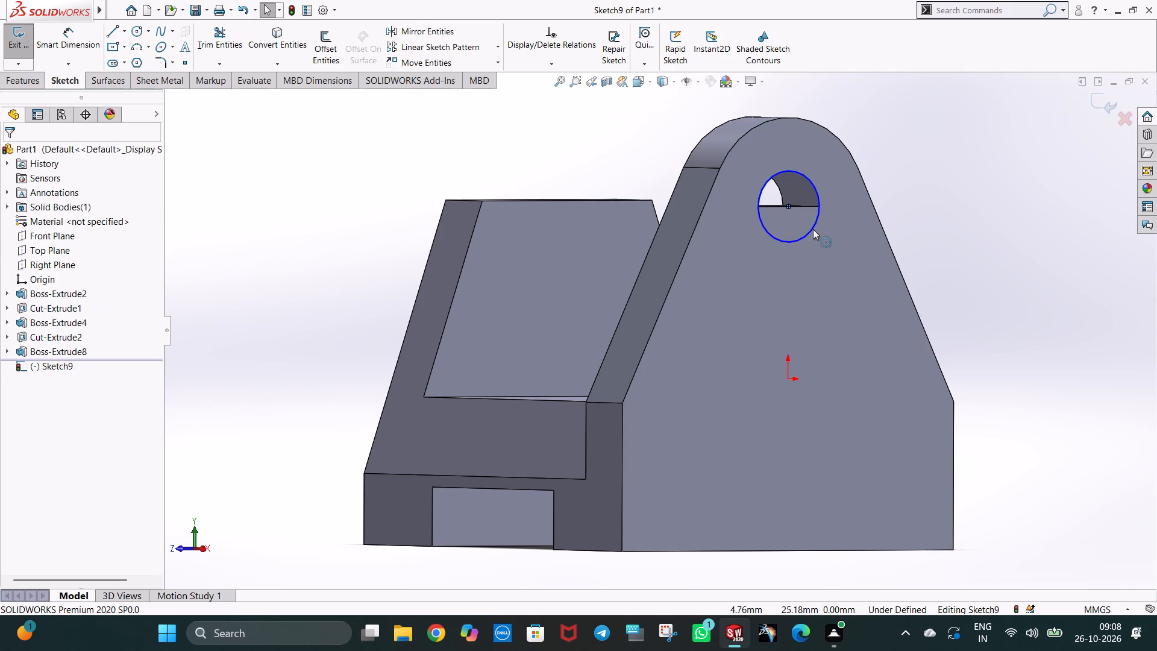
Cut the 6 mm radius circle Through All to make the rounded arm's hole fully circular.
{"action": "left_click", "coordinate": [25, 85]}
{"action": "left_click", "coordinate": [205, 55]}
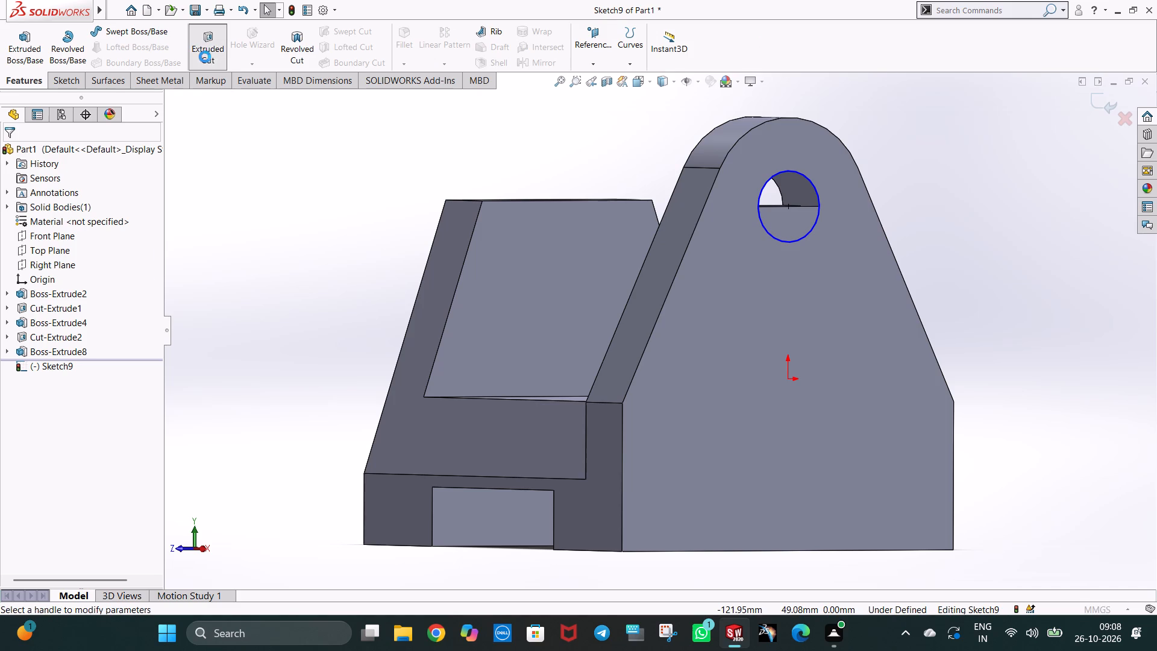
{"action": "left_click", "coordinate": [72, 241]}
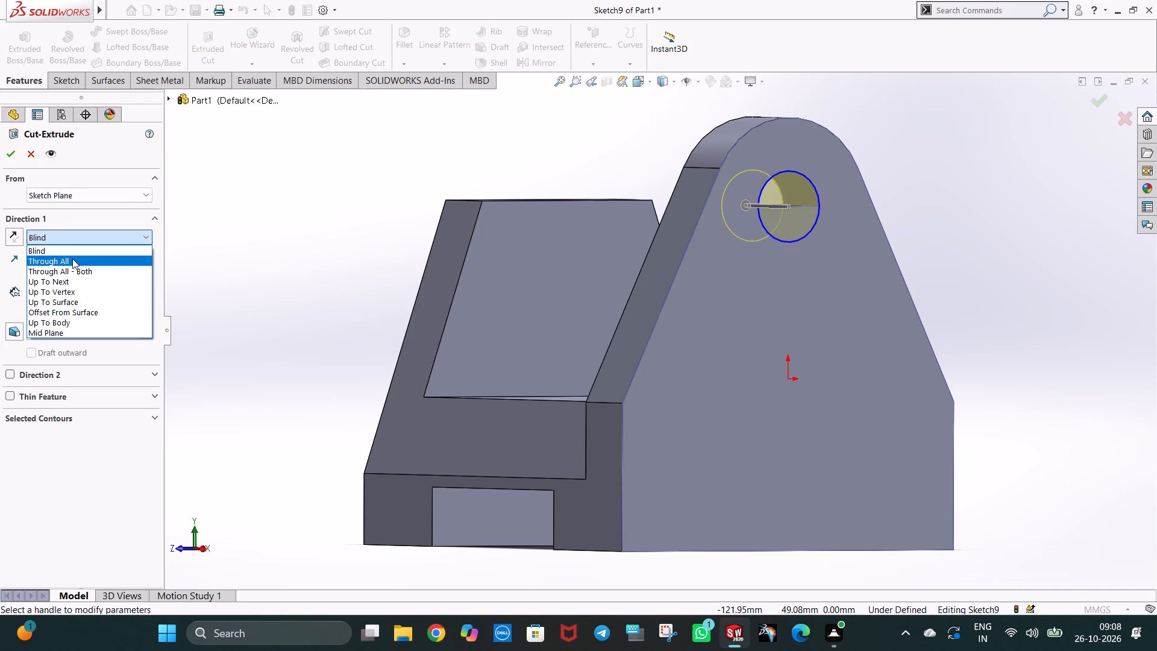
{"action": "left_click", "coordinate": [72, 259]}
{"action": "left_click", "coordinate": [13, 151]}
Start a sketch on the flat-topped arm's outer face and draw a closed triangle between its sloped edge and the rounded arm's outline.
{"action": "middle_click_drag", "start_coordinate": [585, 286], "coordinate": [615, 286]}
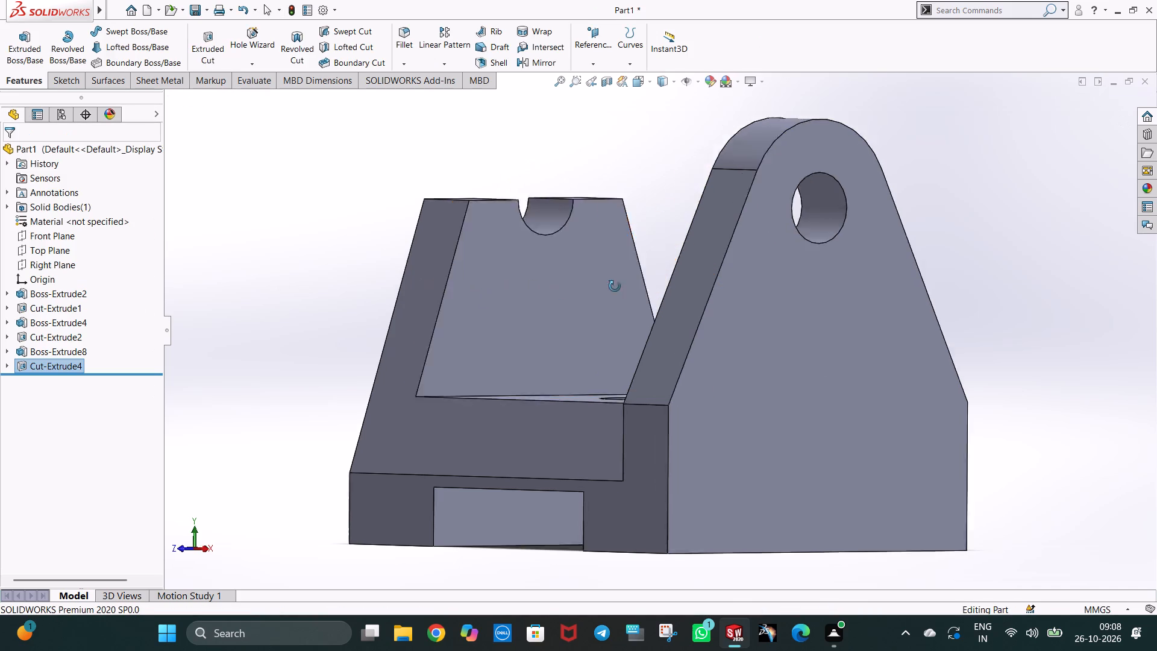
{"action": "middle_click_drag", "start_coordinate": [615, 286], "coordinate": [719, 426]}
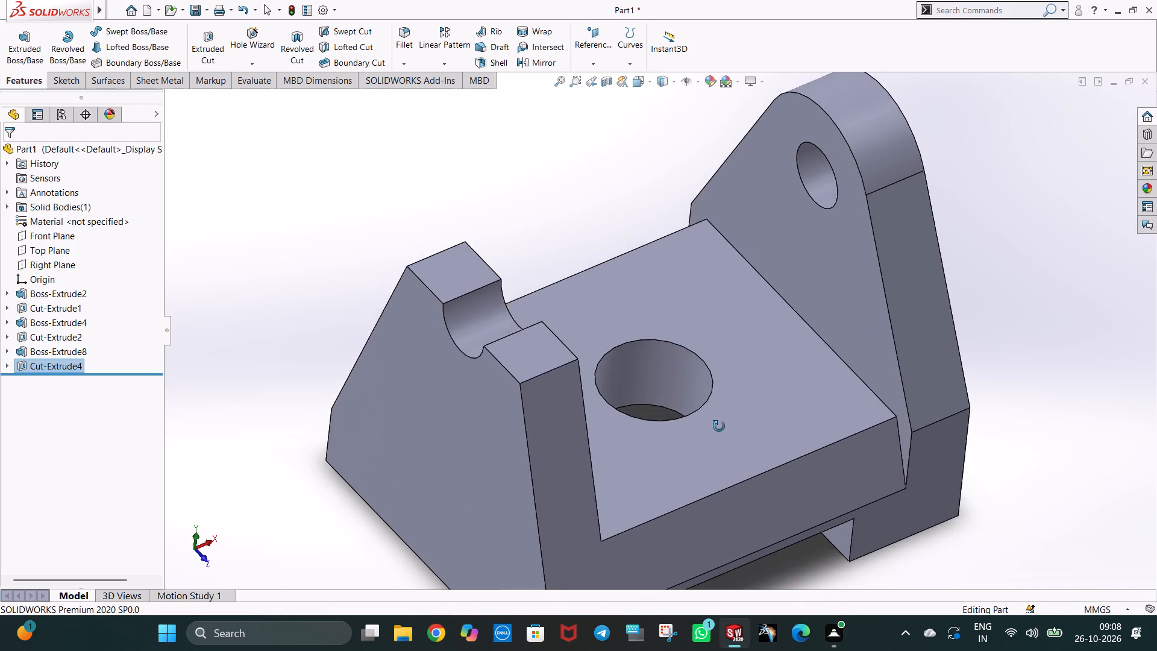
{"action": "middle_click_drag", "start_coordinate": [719, 426], "coordinate": [709, 300]}
{"action": "middle_click_drag", "start_coordinate": [704, 360], "coordinate": [736, 344]}
{"action": "right_click", "coordinate": [554, 398]}
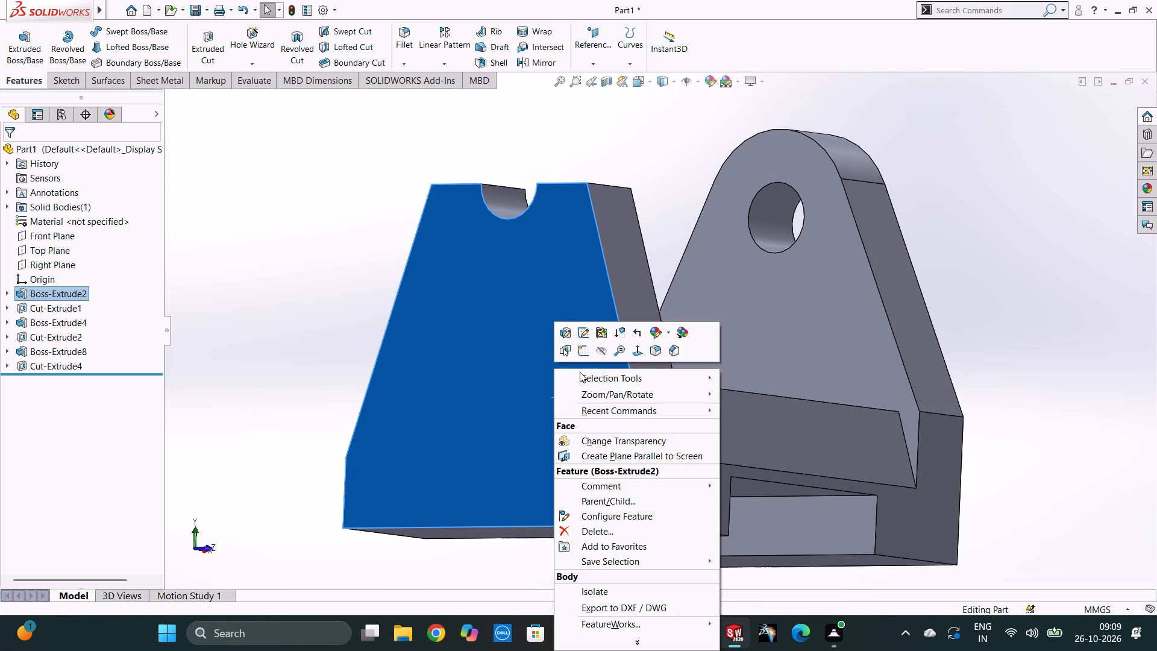
{"action": "left_click", "coordinate": [583, 357]}
{"action": "key", "text": "ctrl+8"}
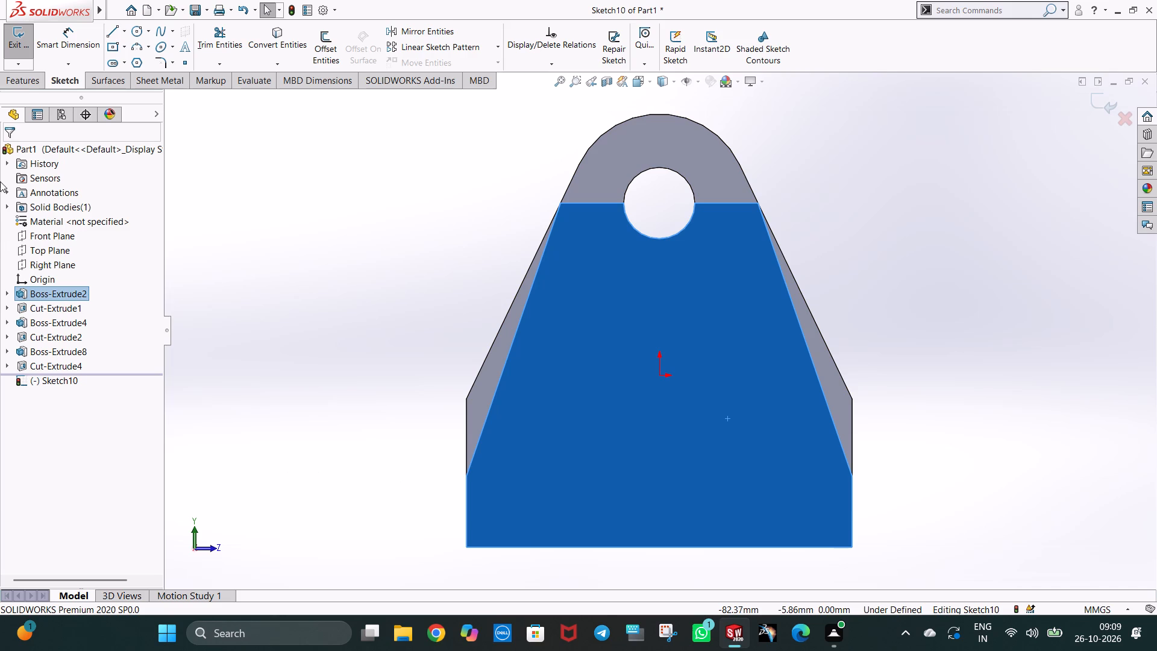
{"action": "left_click", "coordinate": [112, 27]}
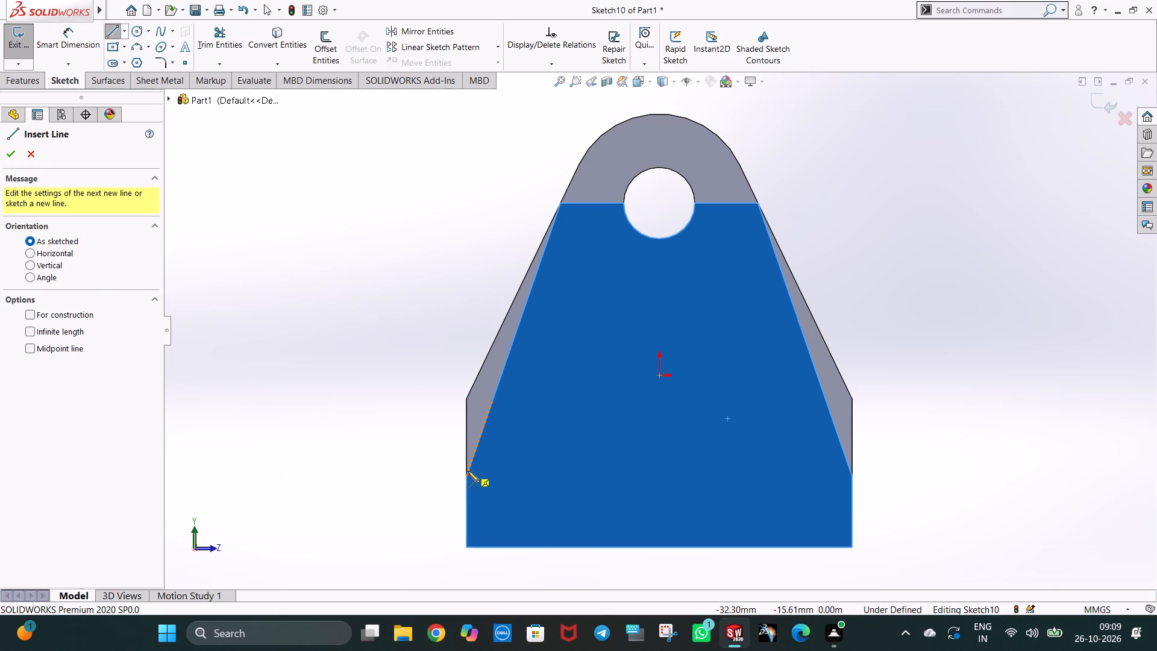
{"action": "left_click", "coordinate": [465, 475]}
{"action": "left_click", "coordinate": [467, 400]}
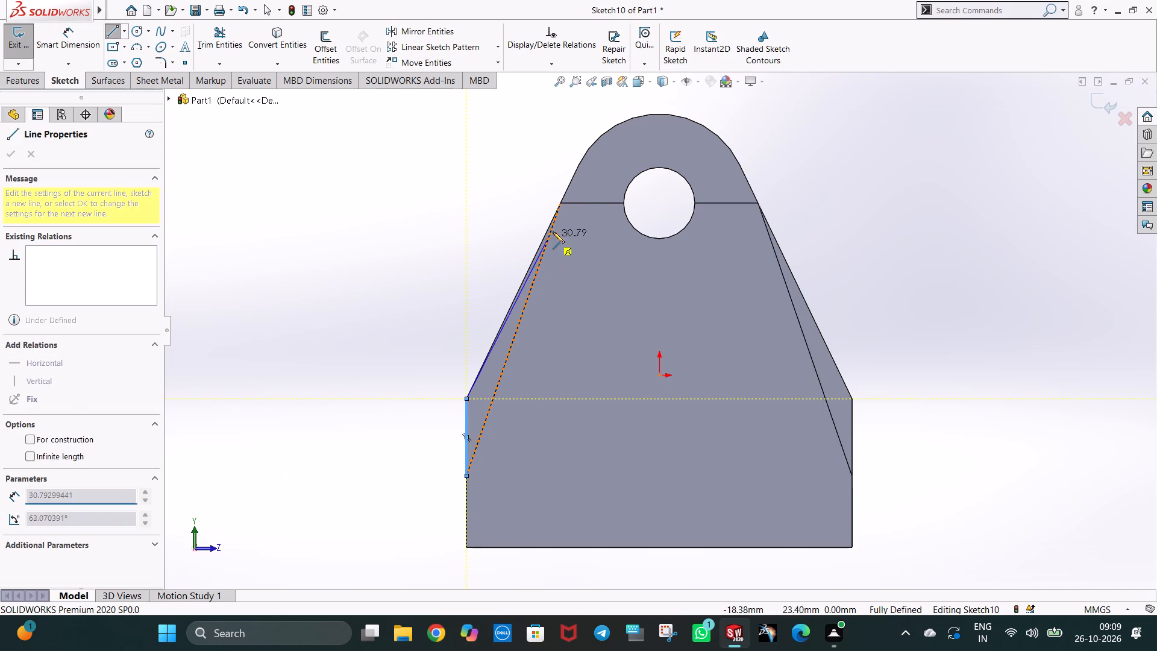
{"action": "left_click", "coordinate": [562, 199]}
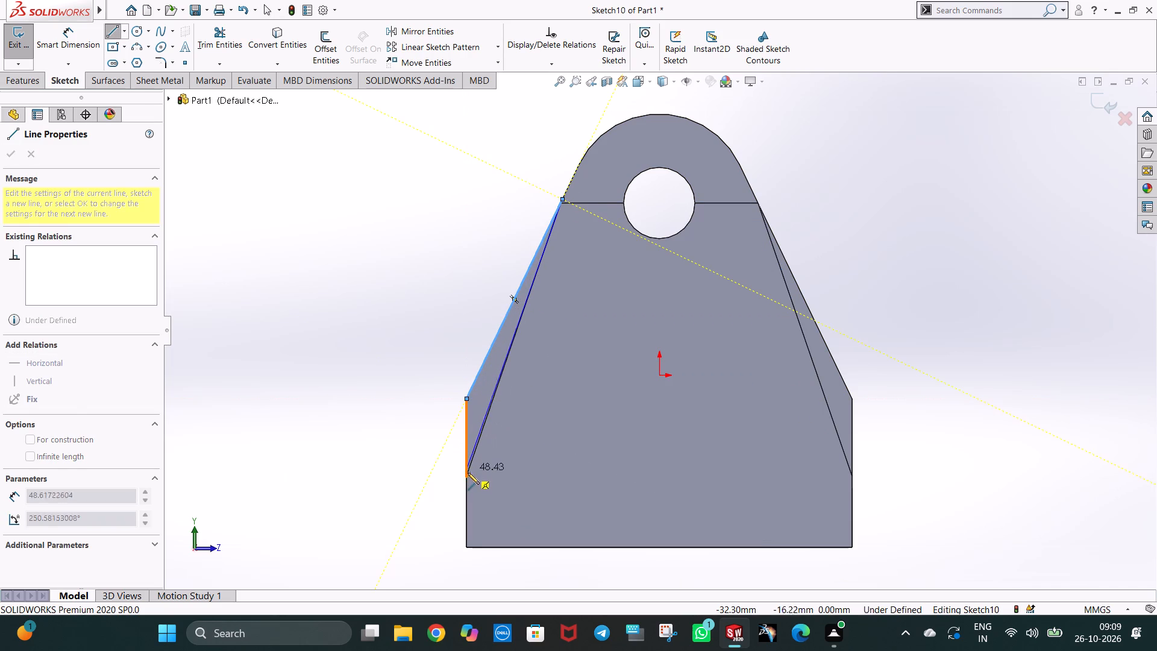
{"action": "left_click", "coordinate": [468, 475]}
{"action": "key", "text": "Escape"}
{"action": "key", "text": "Escape"}
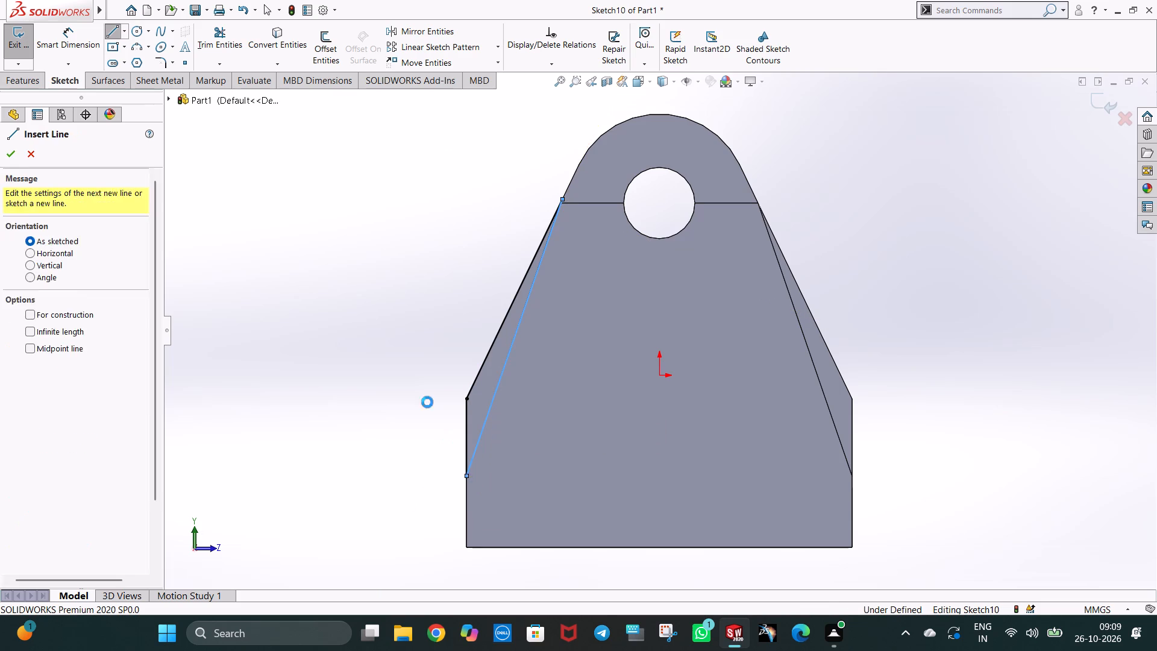
Draw a 15 mm radius circle centred on the half-round hole at the flat-topped arm's top edge.
{"action": "middle_click_drag", "start_coordinate": [505, 354], "coordinate": [523, 366]}
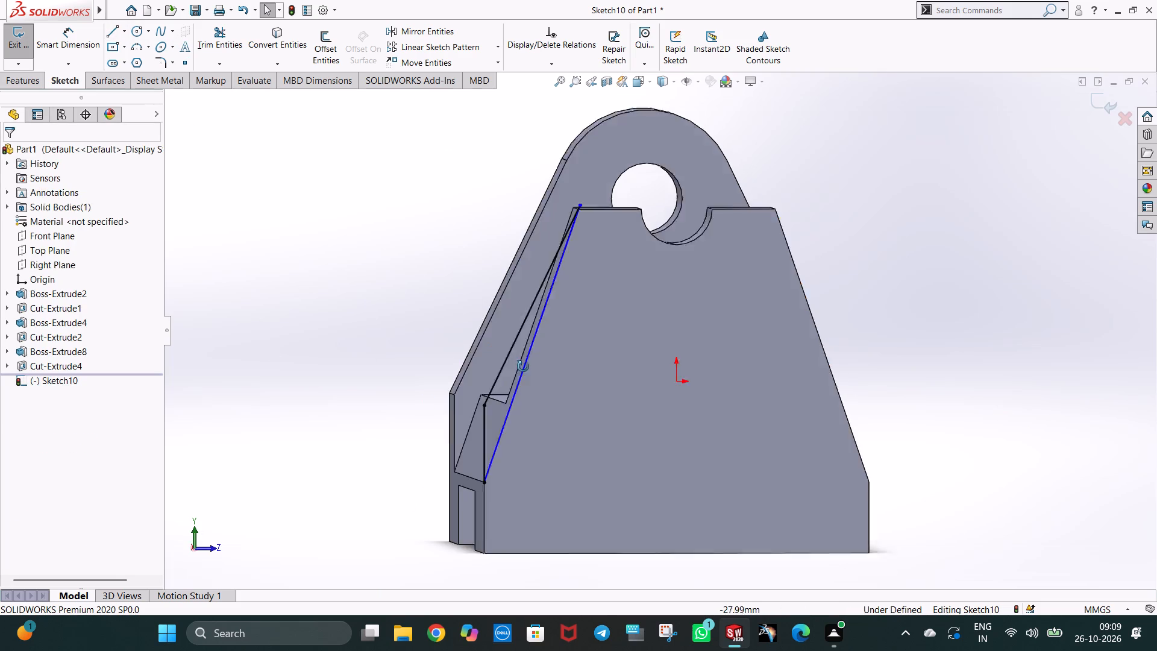
{"action": "middle_click_drag", "start_coordinate": [523, 366], "coordinate": [533, 357]}
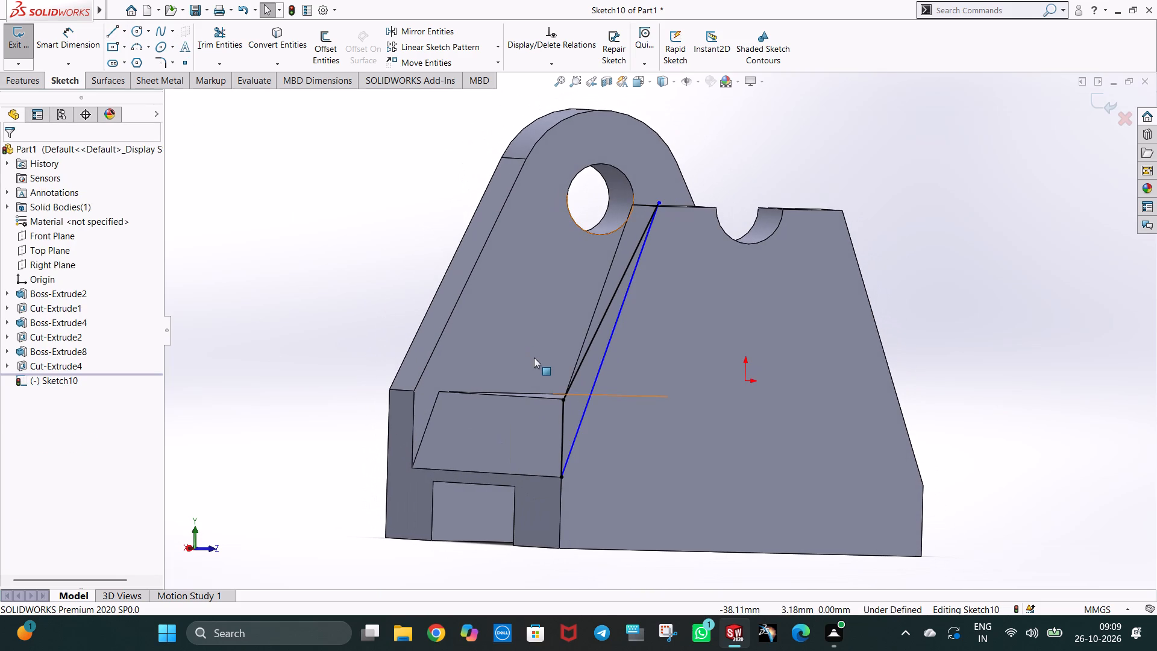
{"action": "key", "text": "ctrl+8"}
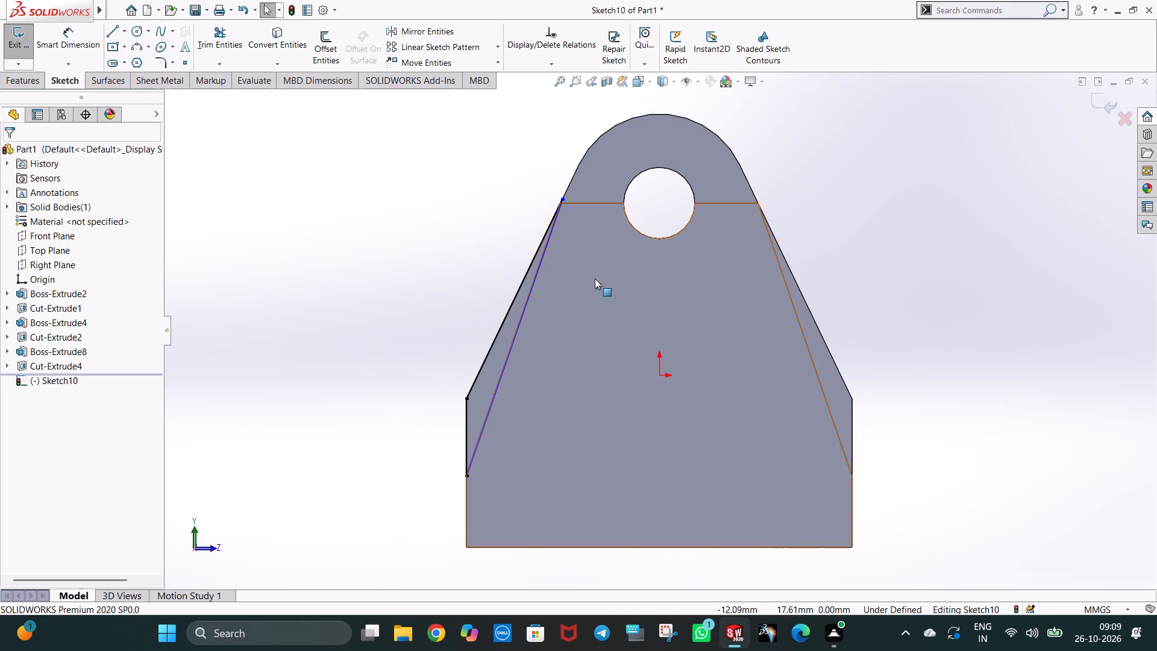
{"action": "middle_click_drag", "start_coordinate": [602, 282], "coordinate": [610, 290]}
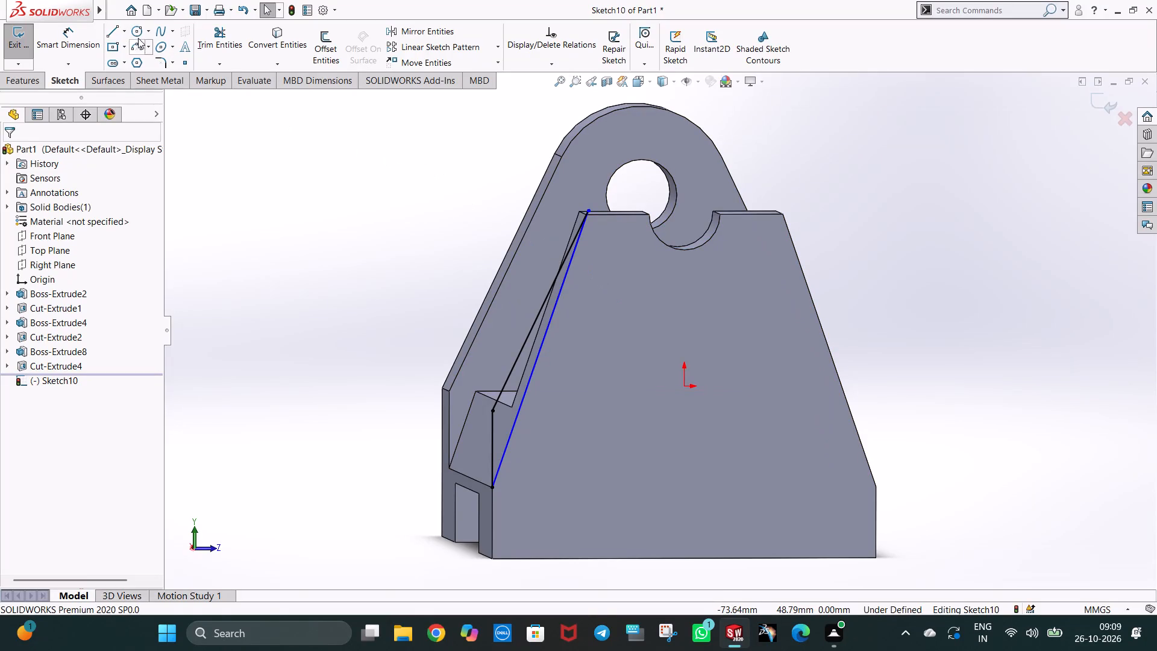
{"action": "left_click", "coordinate": [140, 30]}
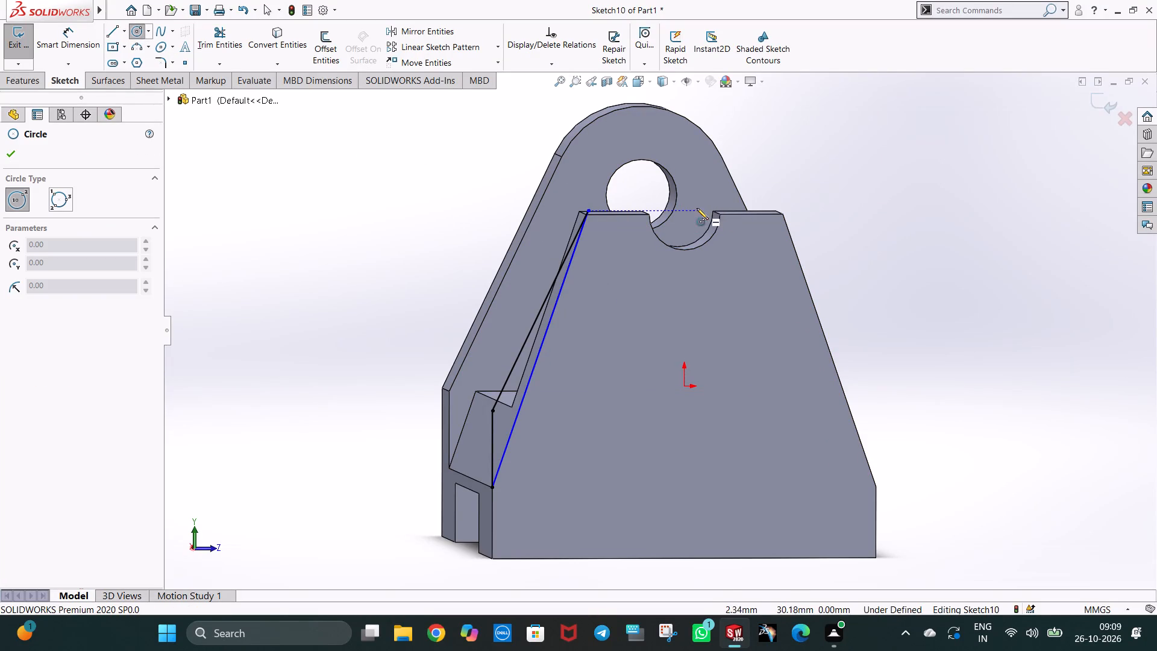
{"action": "left_click", "coordinate": [684, 212]}
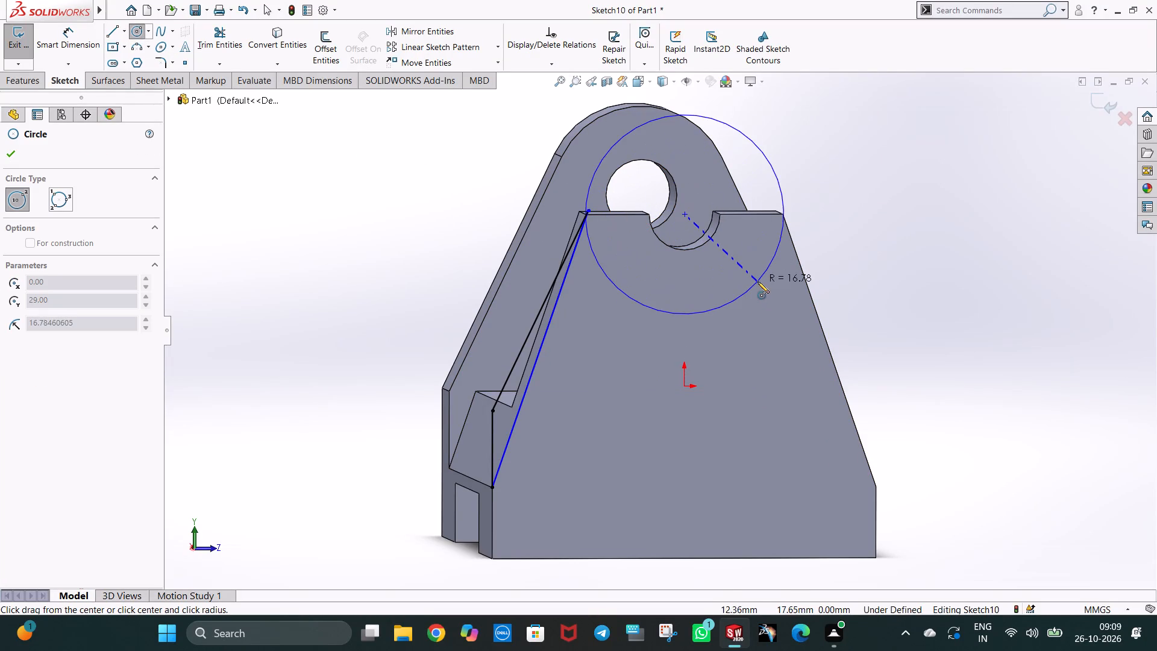
{"action": "left_click", "coordinate": [757, 281]}
{"action": "type", "text": "15"}
{"action": "key", "text": "Return"}
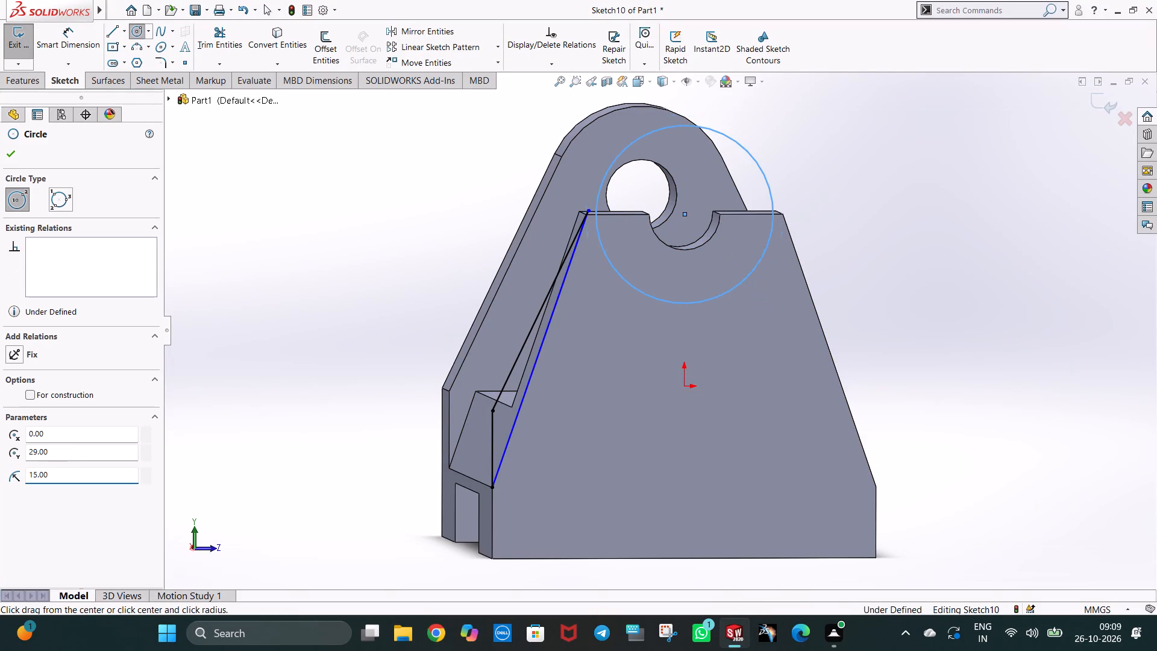
Draw a concentric 6 mm radius circle matching the half-round hole's edge.
{"action": "key", "text": "ctrl+8"}
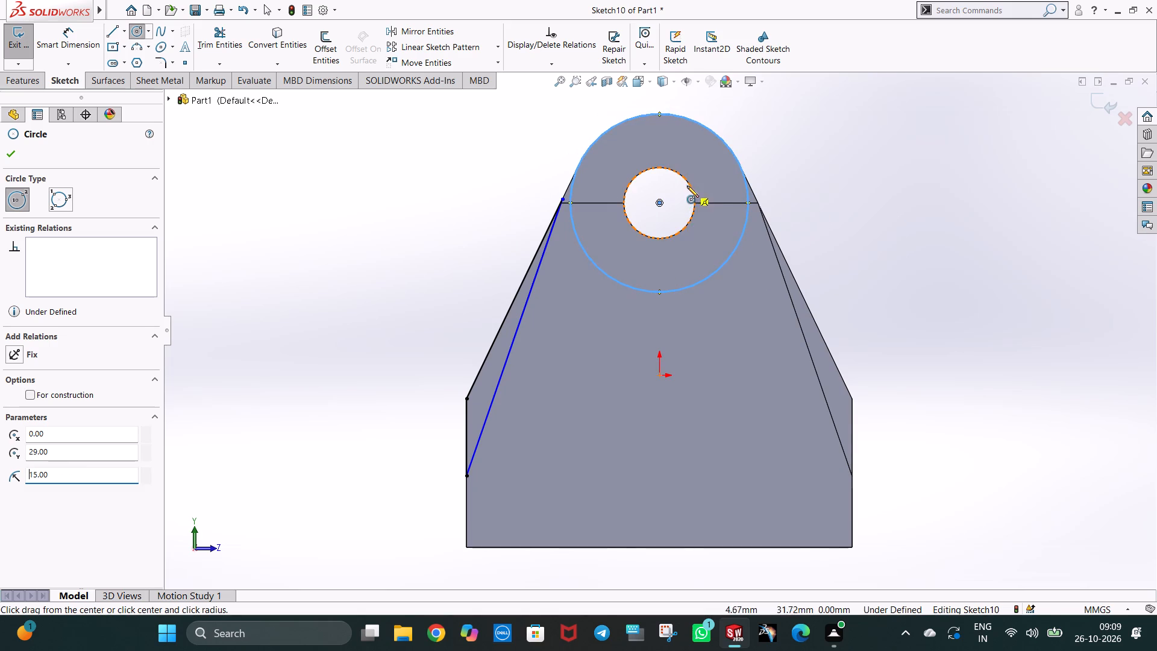
{"action": "left_click", "coordinate": [660, 203]}
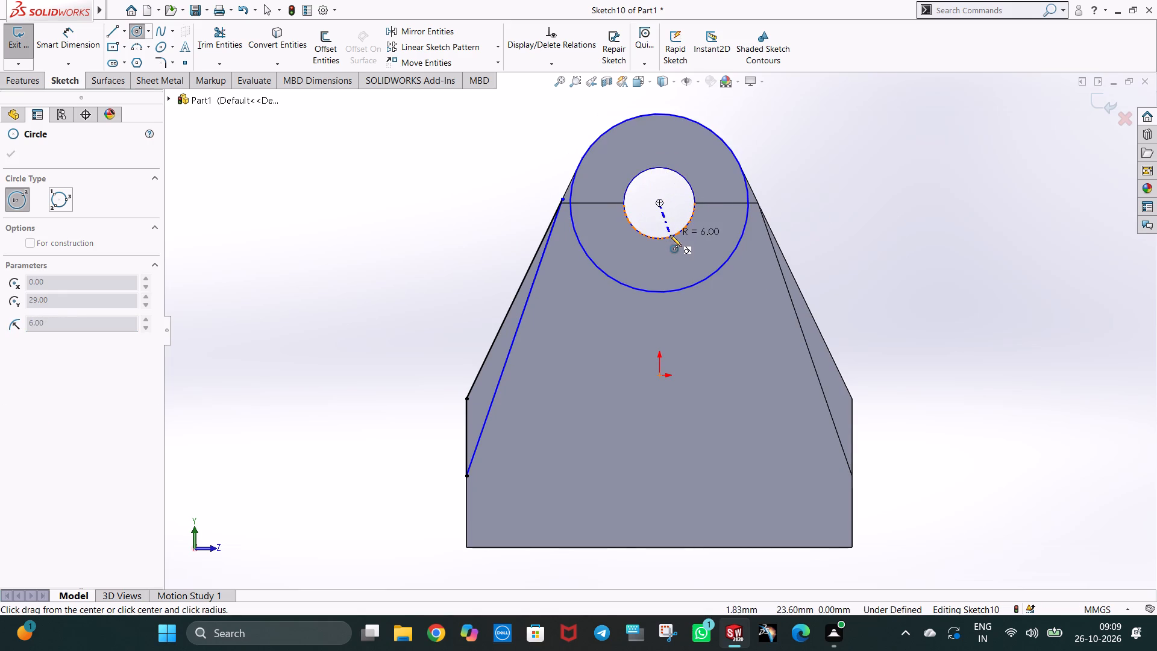
{"action": "left_click", "coordinate": [670, 235]}
{"action": "key", "text": "Escape"}
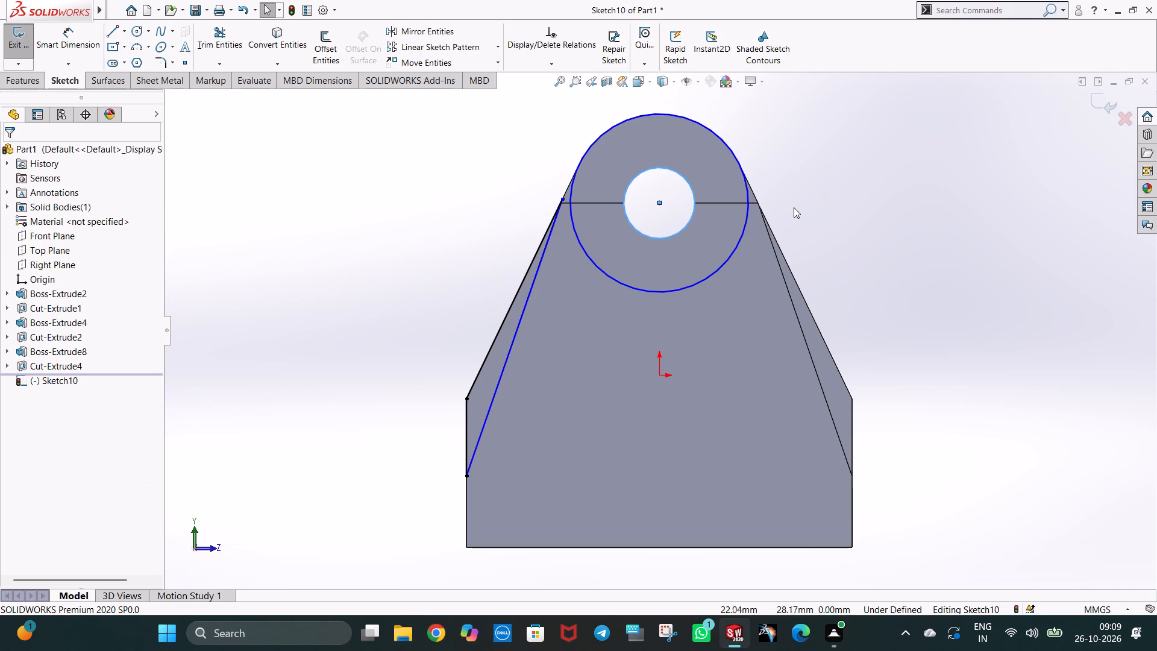
{"action": "left_click", "coordinate": [795, 207]}
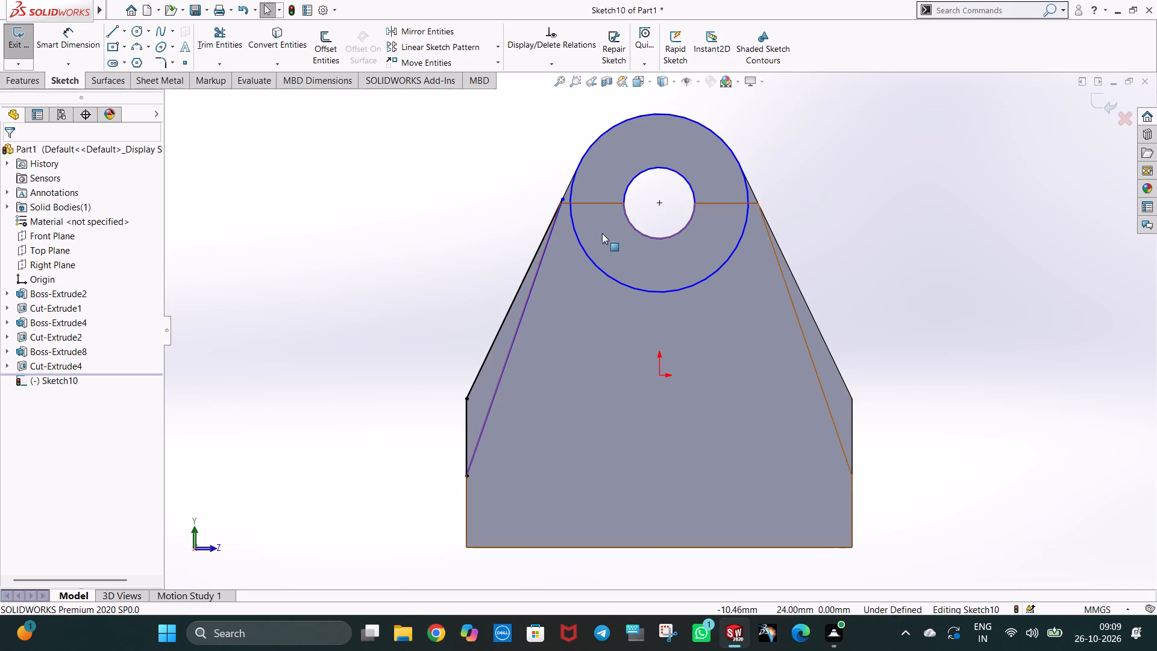
Delete the side triangle's two sloped lines, keeping its vertical line.
{"action": "left_click", "coordinate": [545, 236]}
{"action": "key", "text": "Delete"}
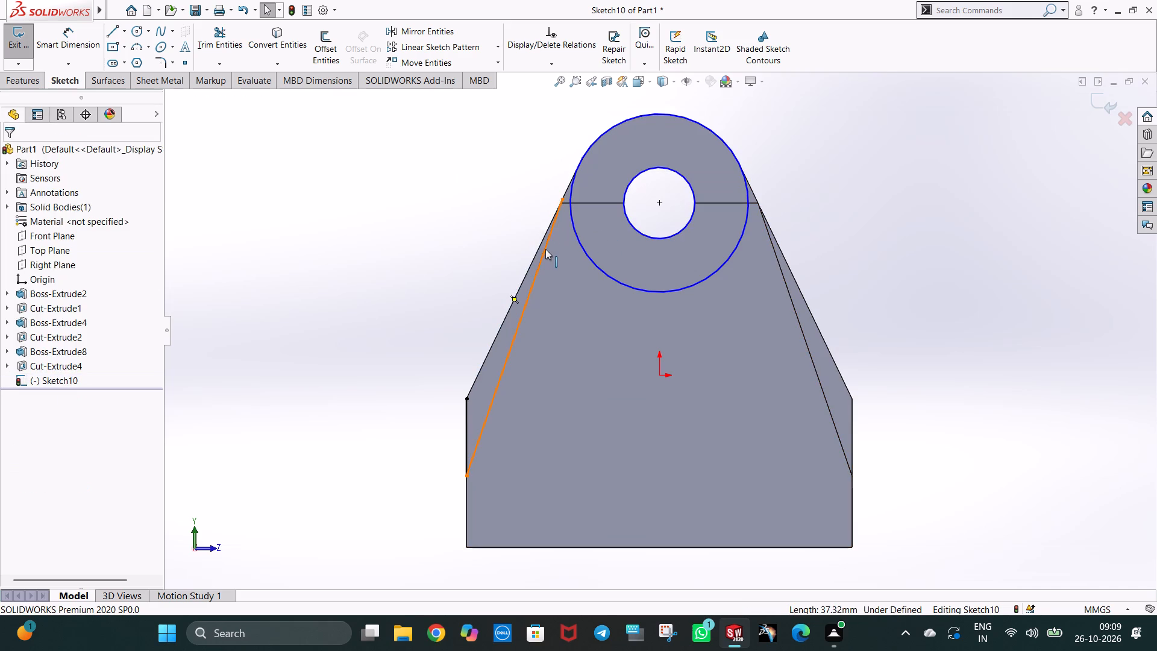
{"action": "left_click", "coordinate": [545, 249]}
{"action": "key", "text": "Delete"}
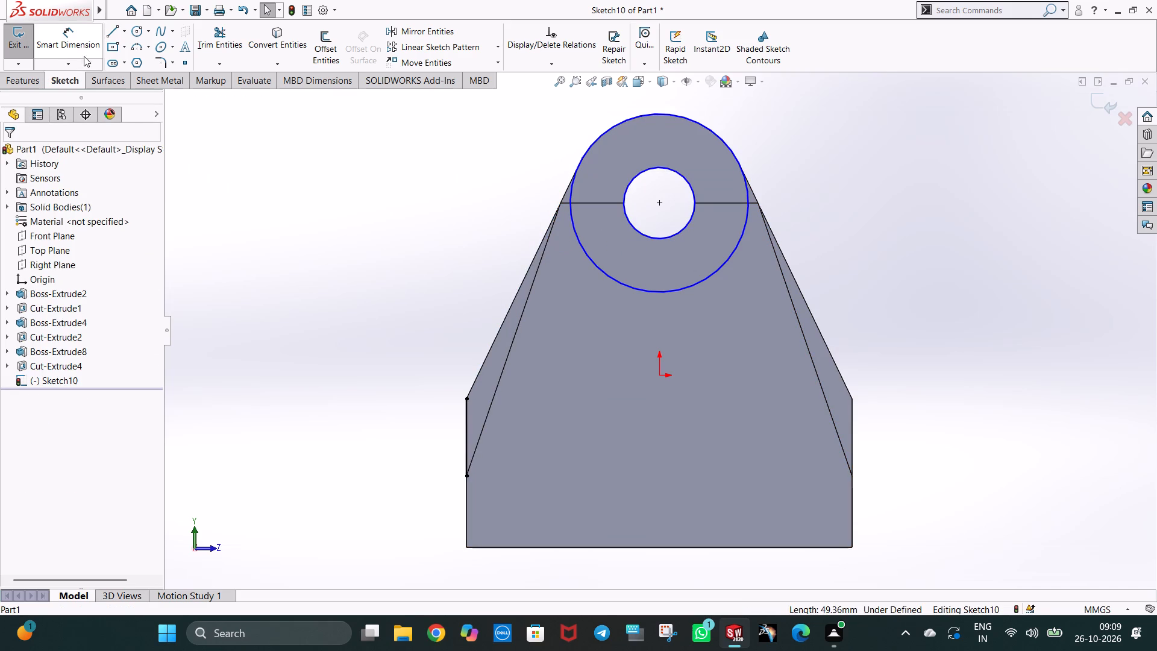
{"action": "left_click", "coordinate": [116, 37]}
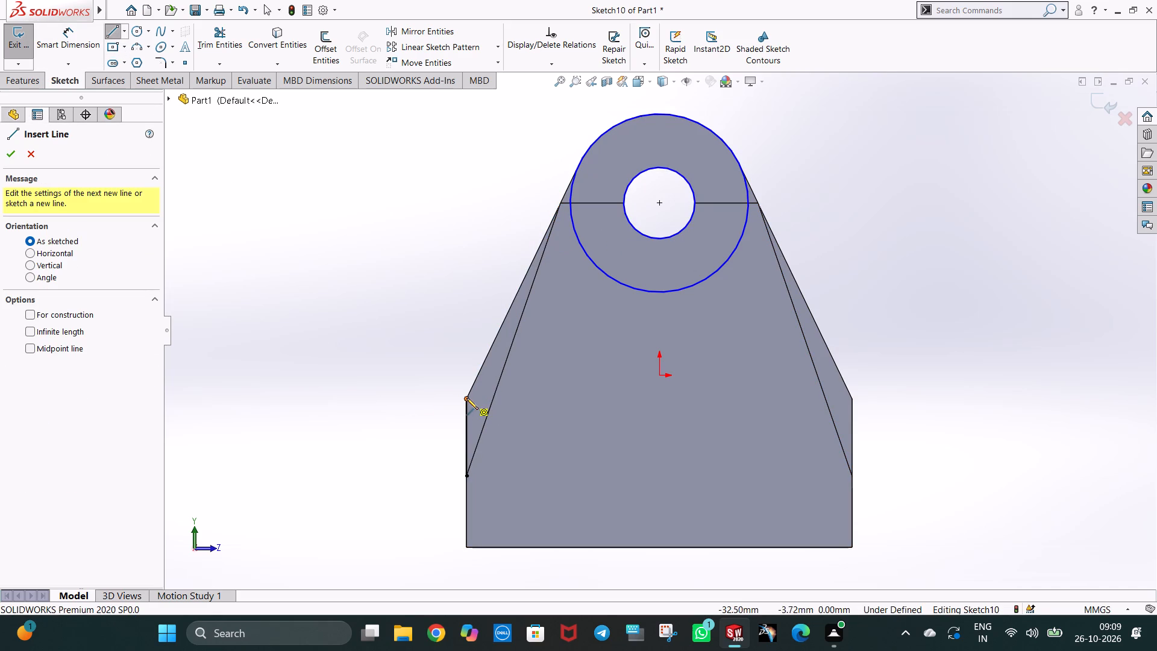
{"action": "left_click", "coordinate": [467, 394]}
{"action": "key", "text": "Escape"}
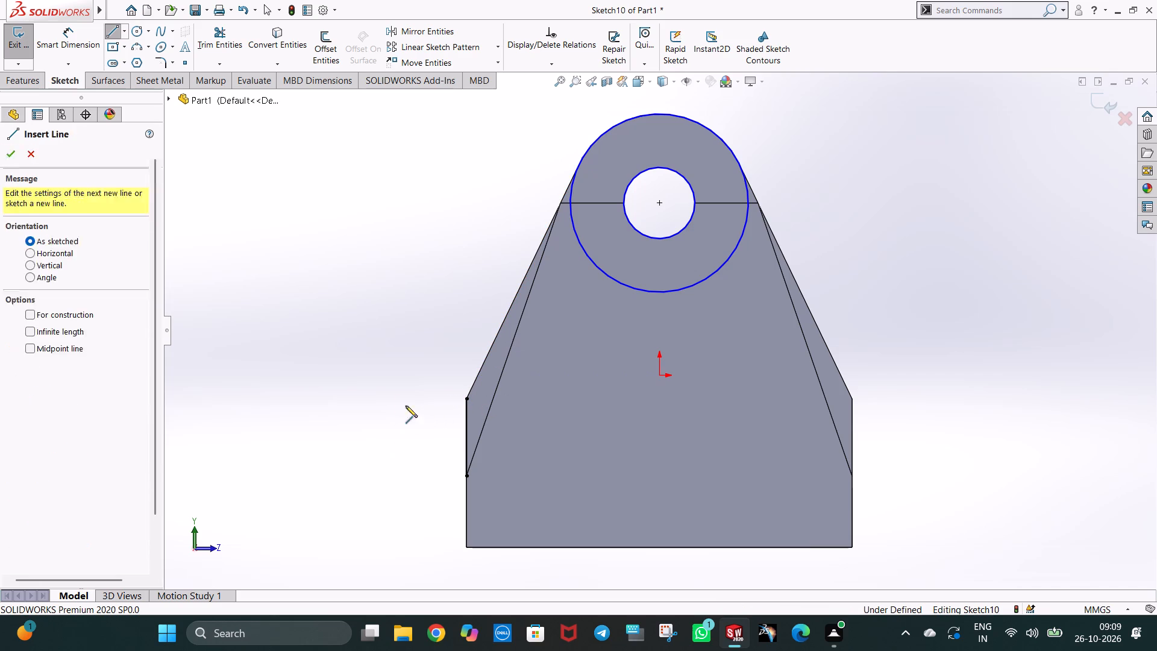
Redraw the side triangle's two sloped lines so they meet exactly at the flat-topped arm's upper corner.
{"action": "left_click", "coordinate": [105, 30]}
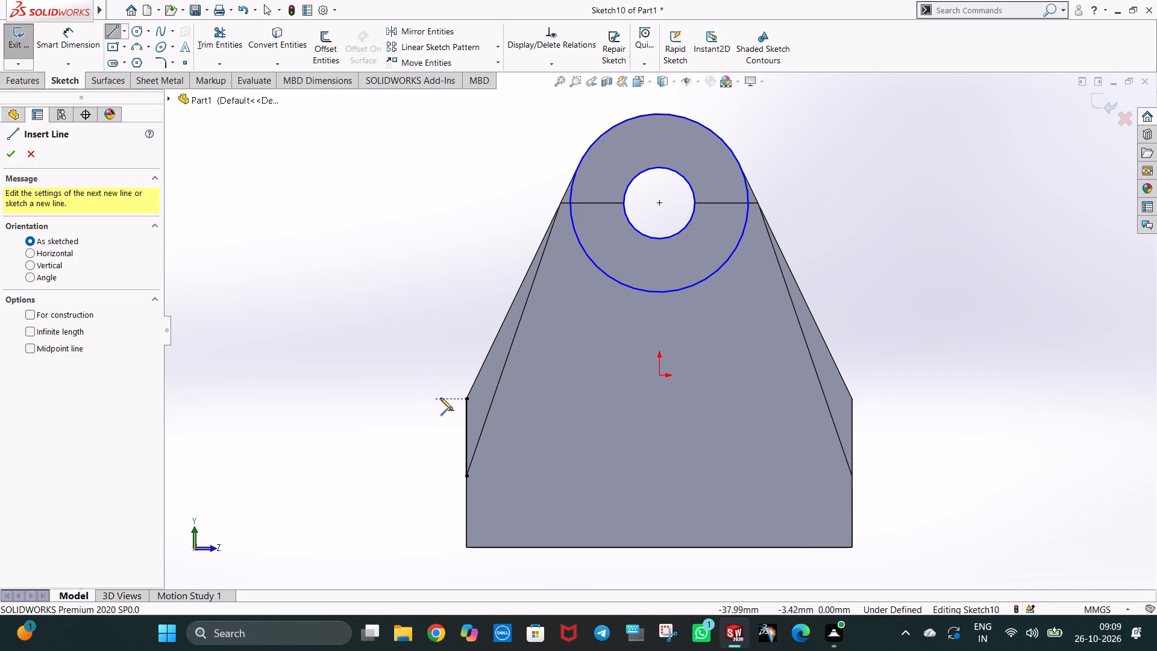
{"action": "left_click", "coordinate": [466, 401]}
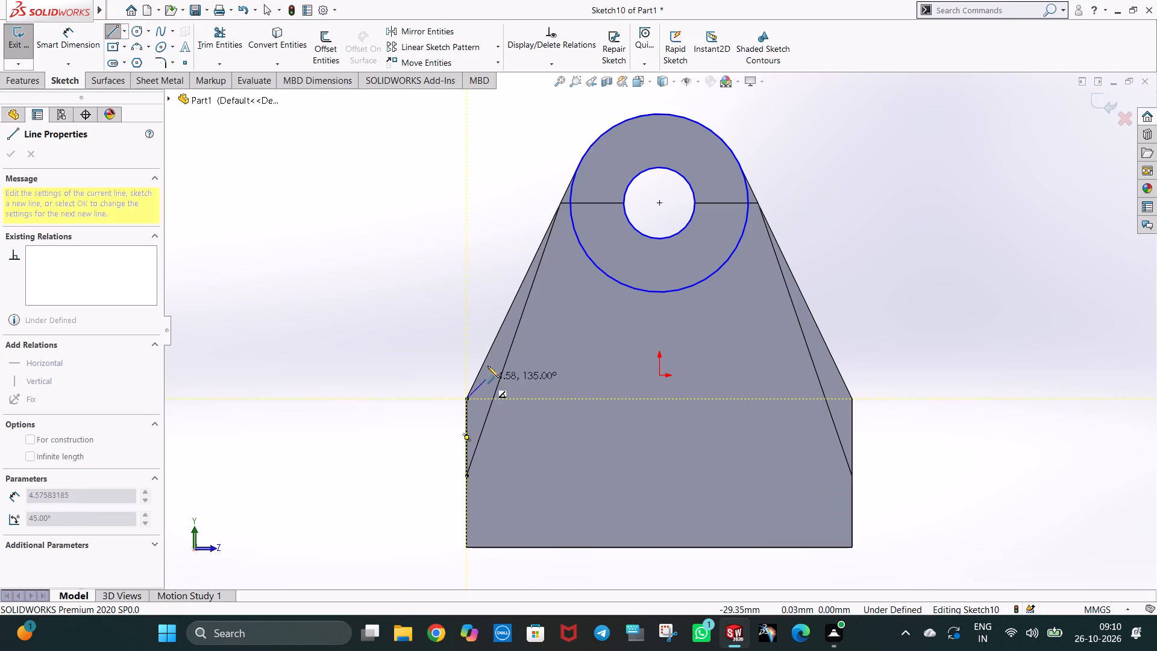
{"action": "left_click", "coordinate": [561, 204]}
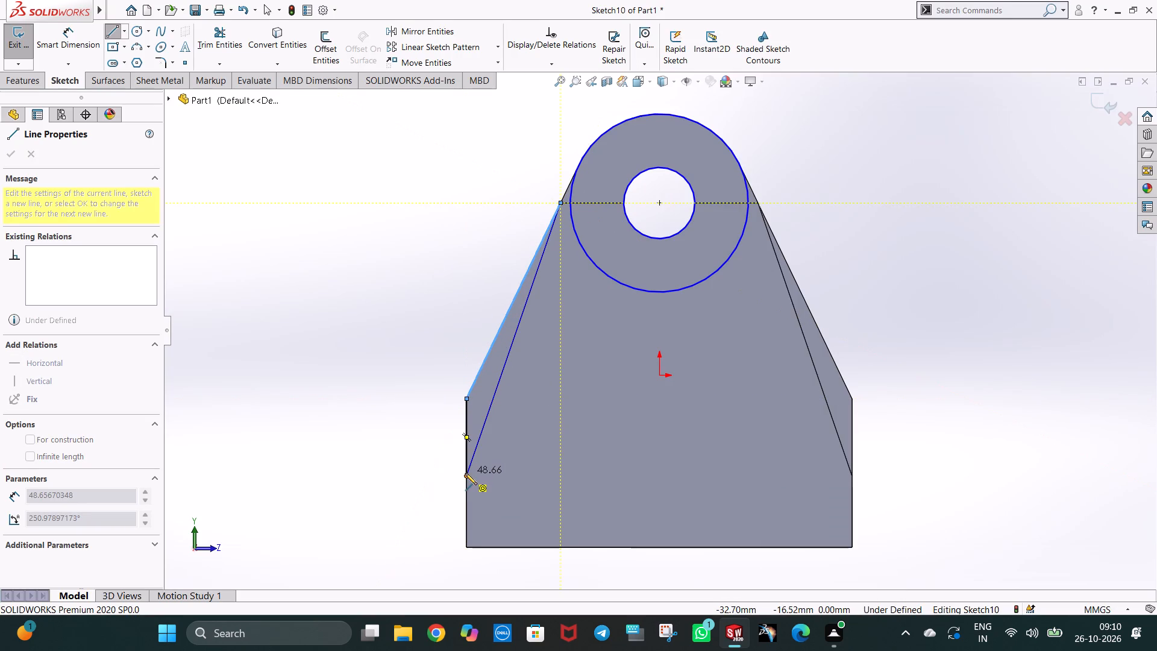
{"action": "left_click", "coordinate": [465, 473]}
{"action": "key", "text": "Escape"}
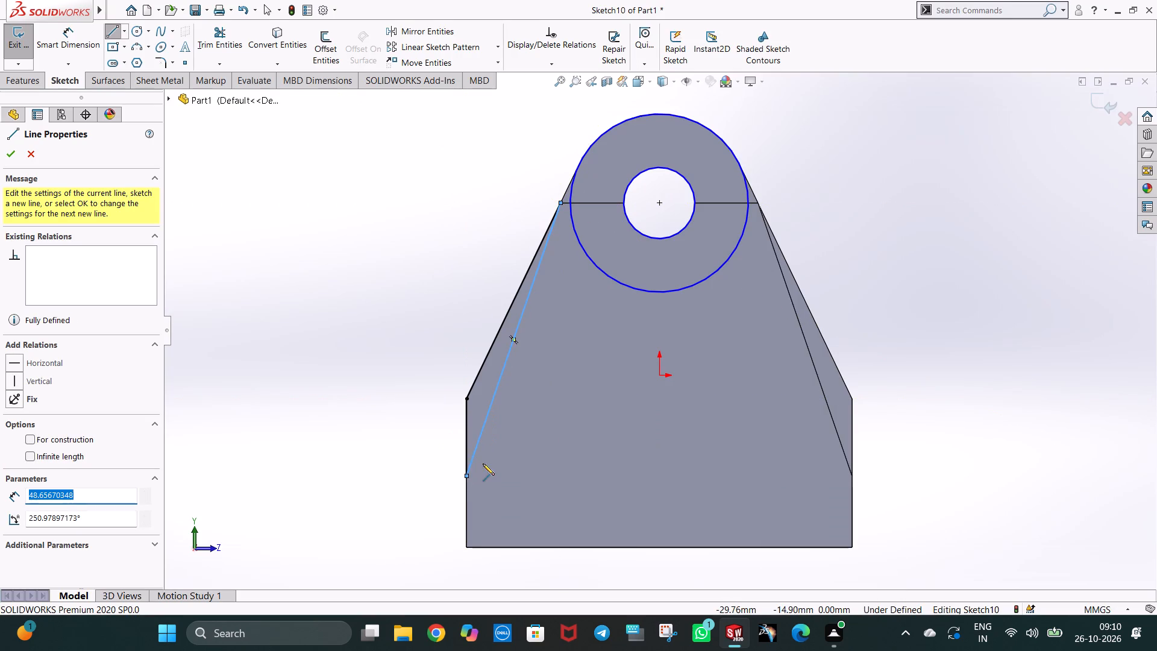
{"action": "key", "text": "Escape"}
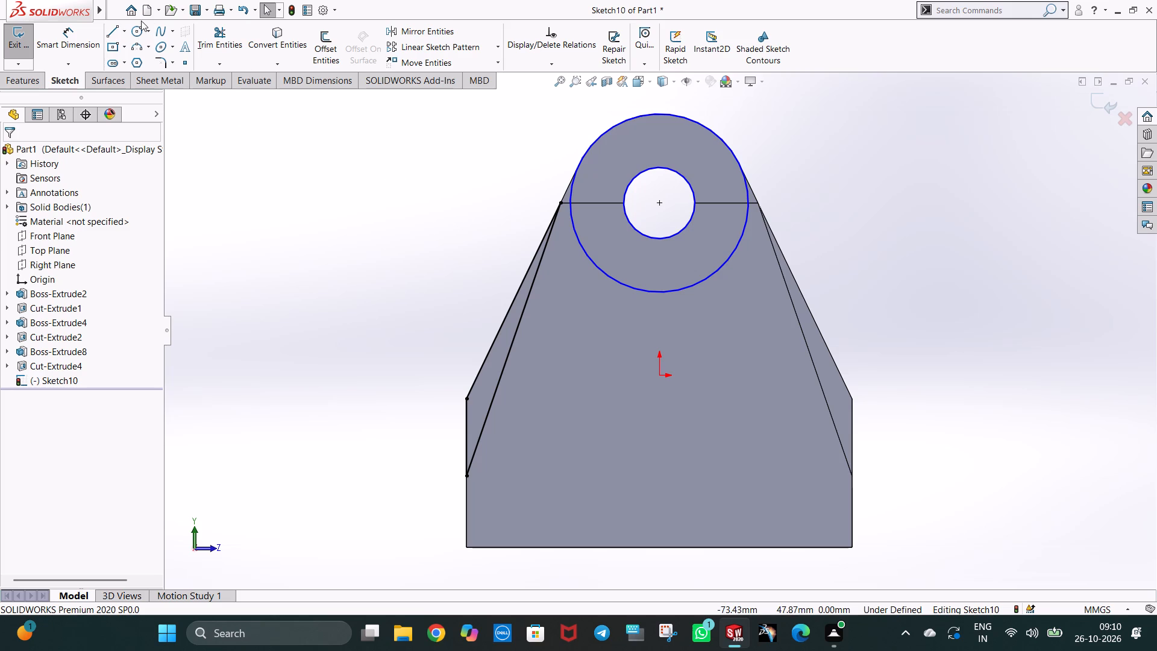
Draw two lines from that upper corner to the 15 mm radius circle, one along the rounded arm's sloped outline and one horizontal.
{"action": "left_click", "coordinate": [108, 34]}
{"action": "left_click", "coordinate": [562, 203]}
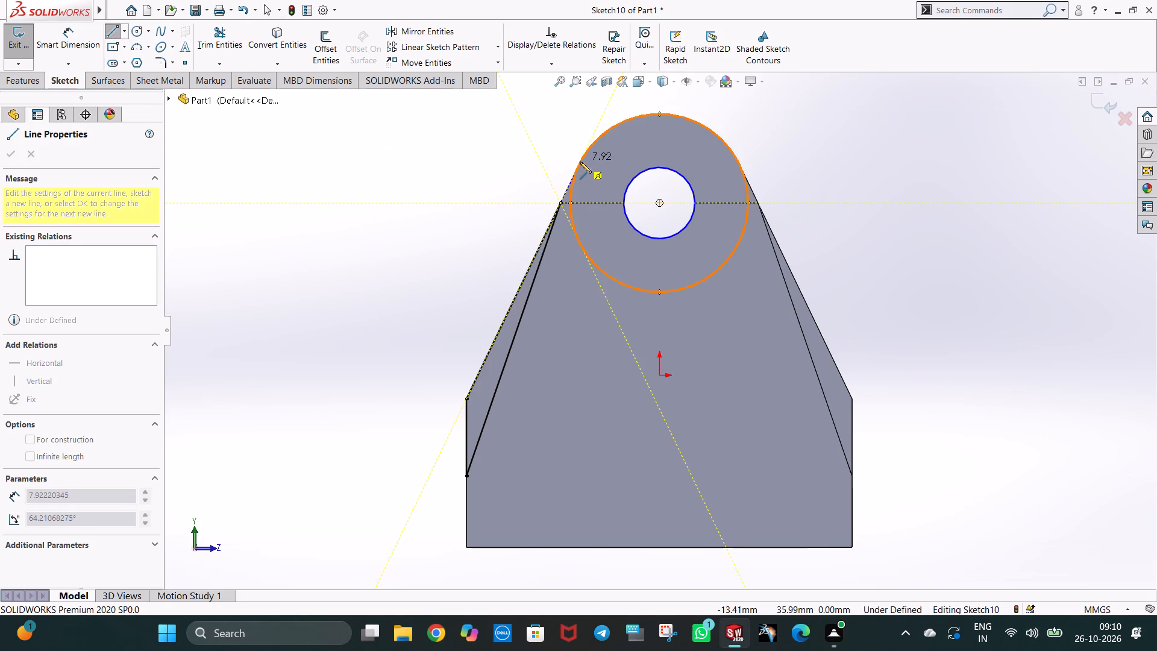
{"action": "left_click", "coordinate": [580, 162]}
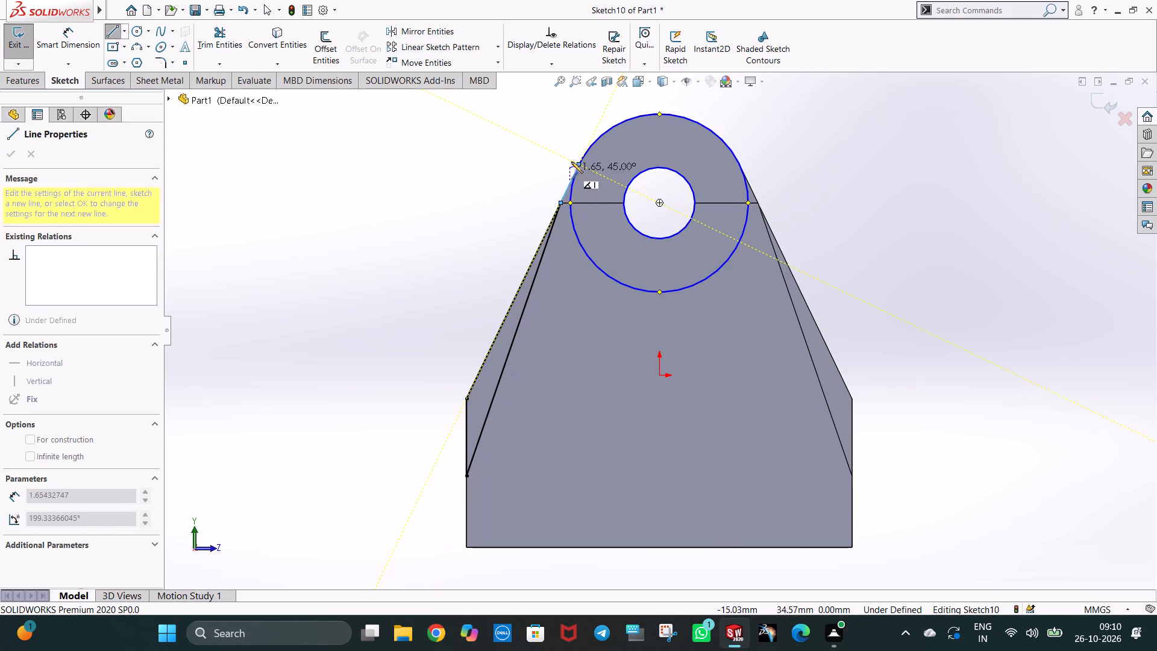
{"action": "key", "text": "Escape"}
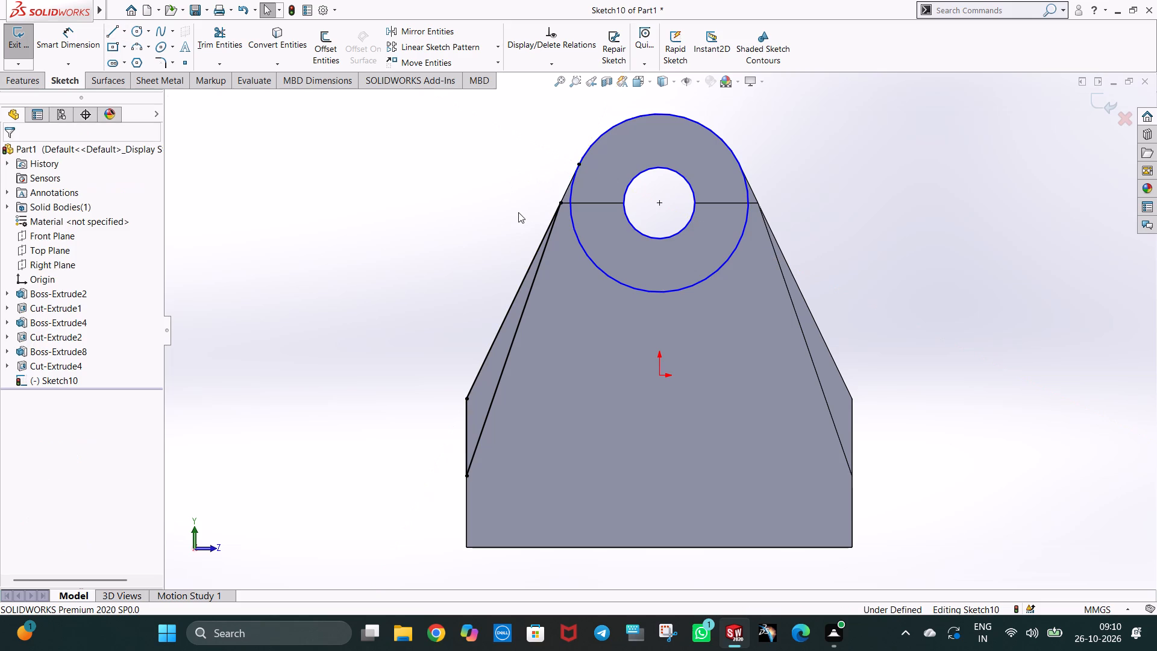
{"action": "left_click", "coordinate": [110, 37]}
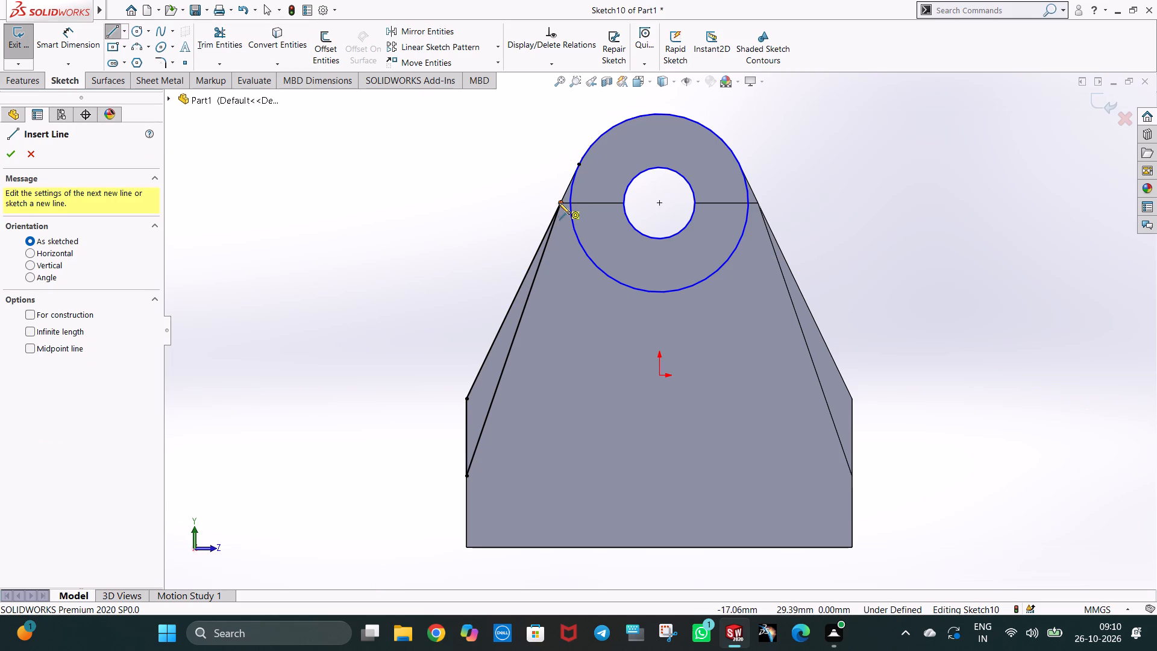
{"action": "left_click", "coordinate": [559, 204]}
{"action": "left_click", "coordinate": [569, 204]}
{"action": "key", "text": "Escape"}
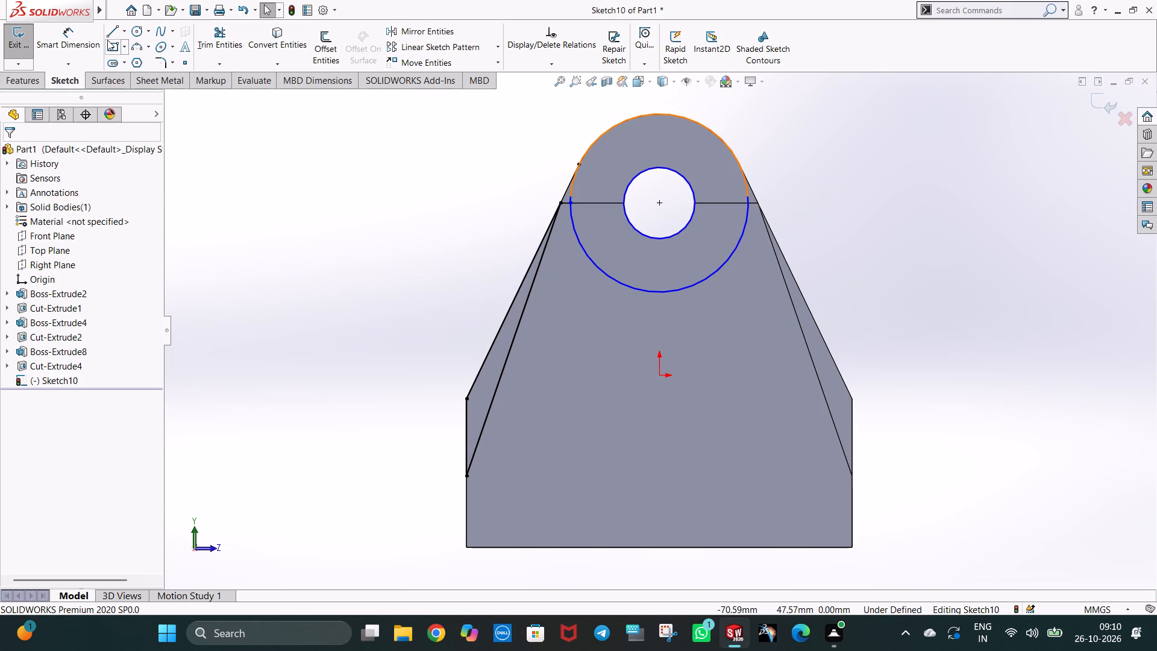
Draw a 9 mm horizontal line from the 15 mm radius circle to the 6 mm radius circle, along the flat-topped arm's upper edge.
{"action": "left_click", "coordinate": [112, 34]}
{"action": "left_click", "coordinate": [571, 203]}
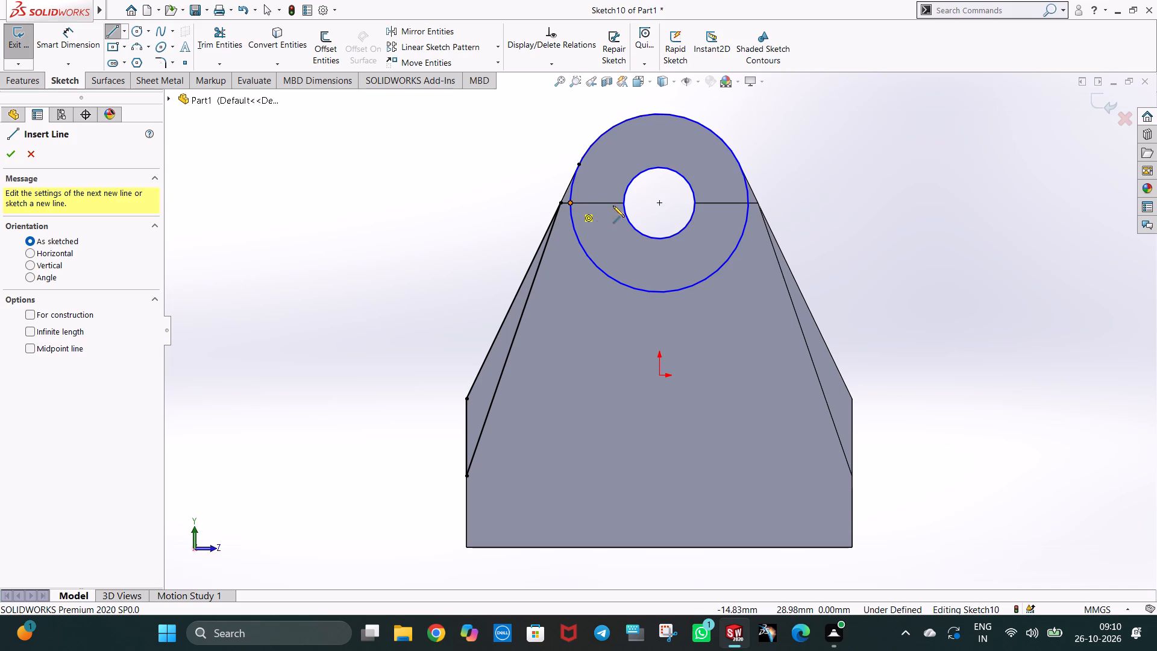
{"action": "left_click", "coordinate": [625, 203]}
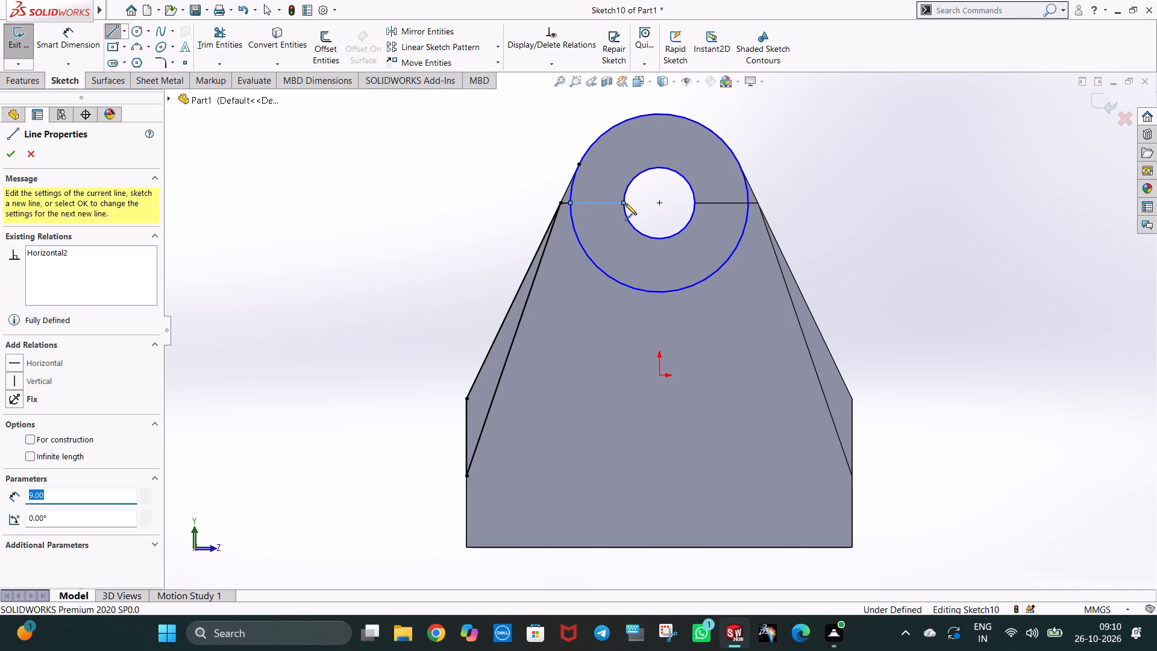
{"action": "key", "text": "Escape"}
{"action": "key", "text": "Escape"}
Trim the 15 mm radius circle down to the short arc between the sloped line and the horizontal line.
{"action": "left_click", "coordinate": [196, 45]}
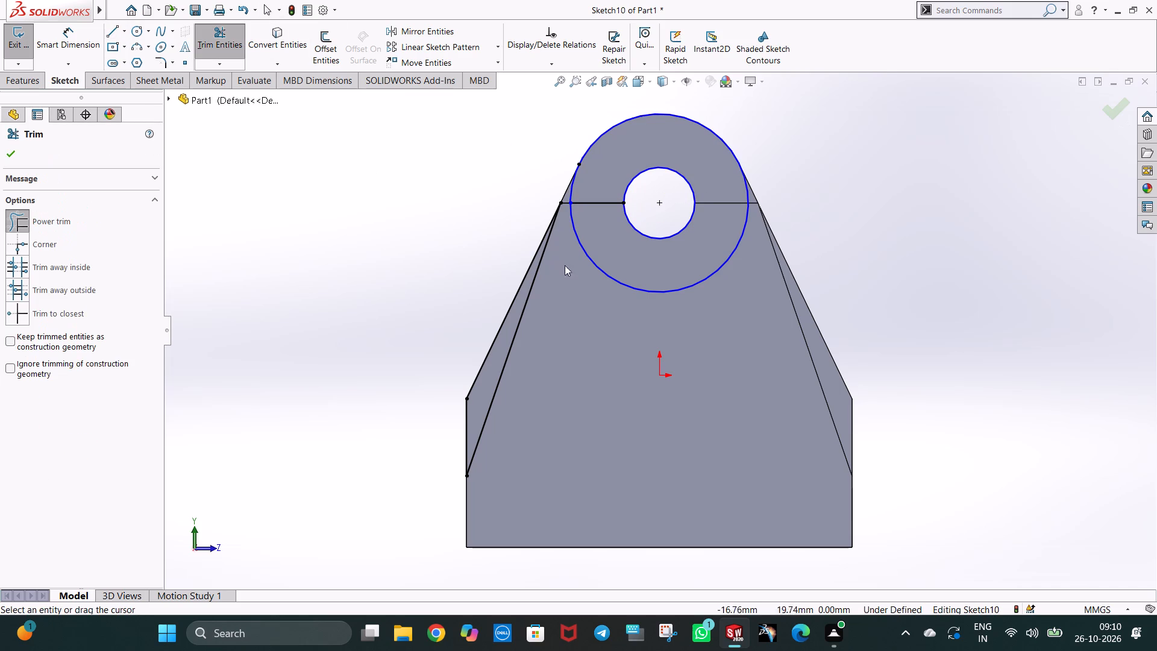
{"action": "left_click_drag", "start_coordinate": [568, 277], "coordinate": [596, 253]}
{"action": "scroll", "coordinate": [600, 215], "scroll_direction": "down", "scroll_amount": 3}
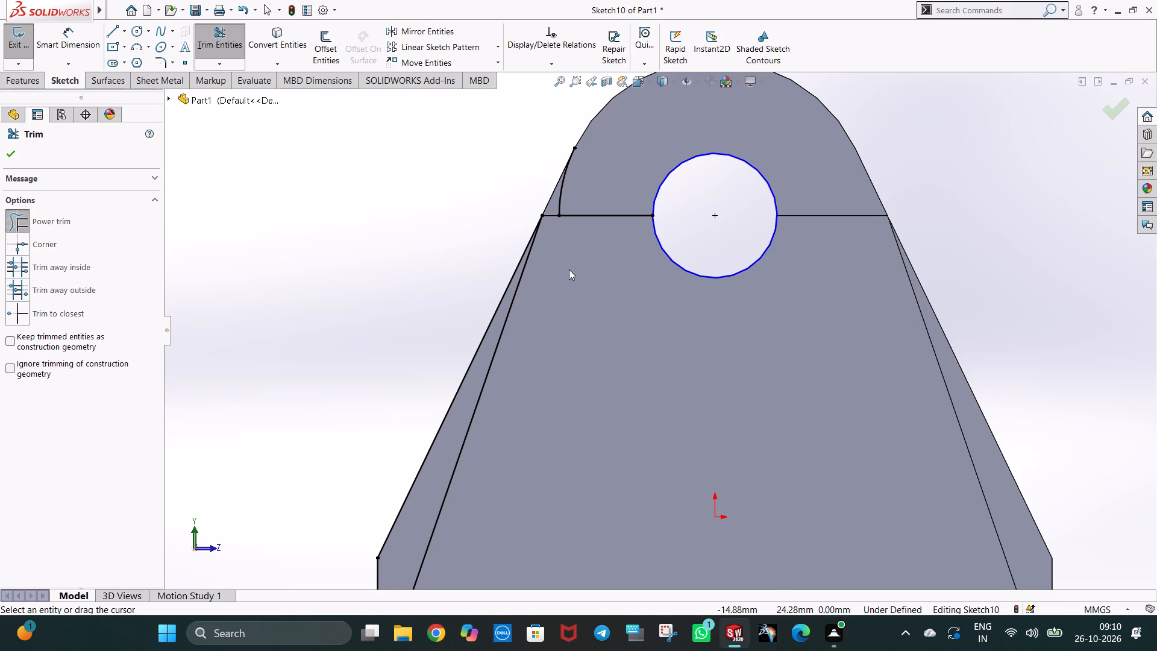
{"action": "key", "text": "Escape"}
Draw a vertical centerline from the hole's centre to the top of the rounded arm.
{"action": "left_click", "coordinate": [126, 34]}
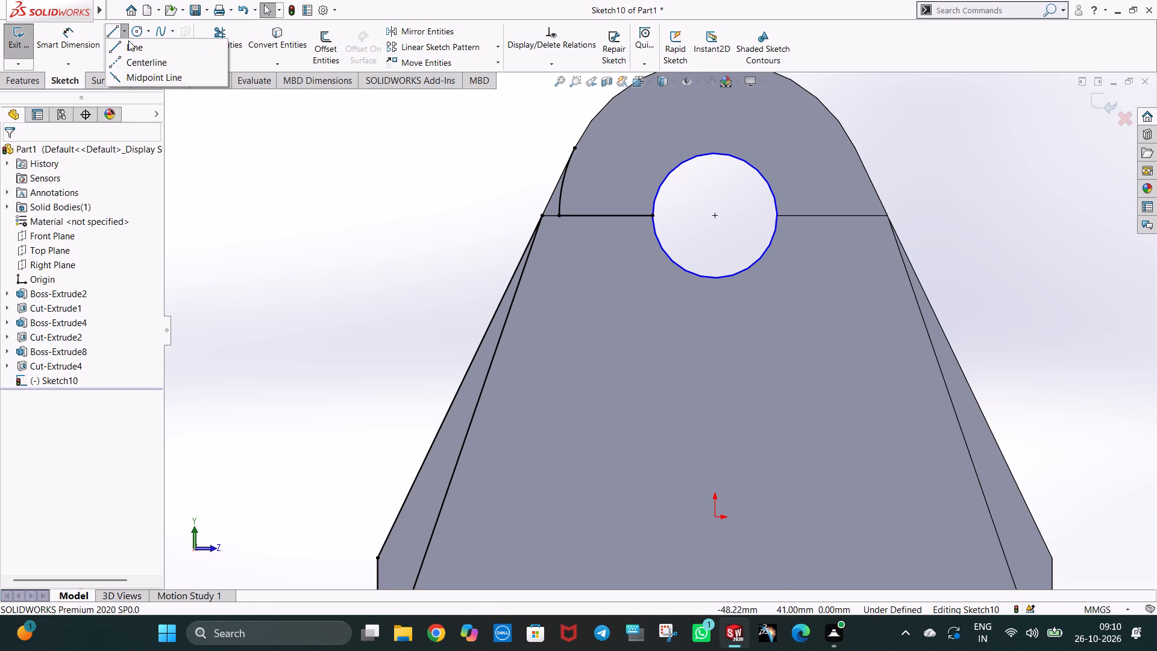
{"action": "left_click", "coordinate": [143, 65]}
{"action": "left_click", "coordinate": [715, 217]}
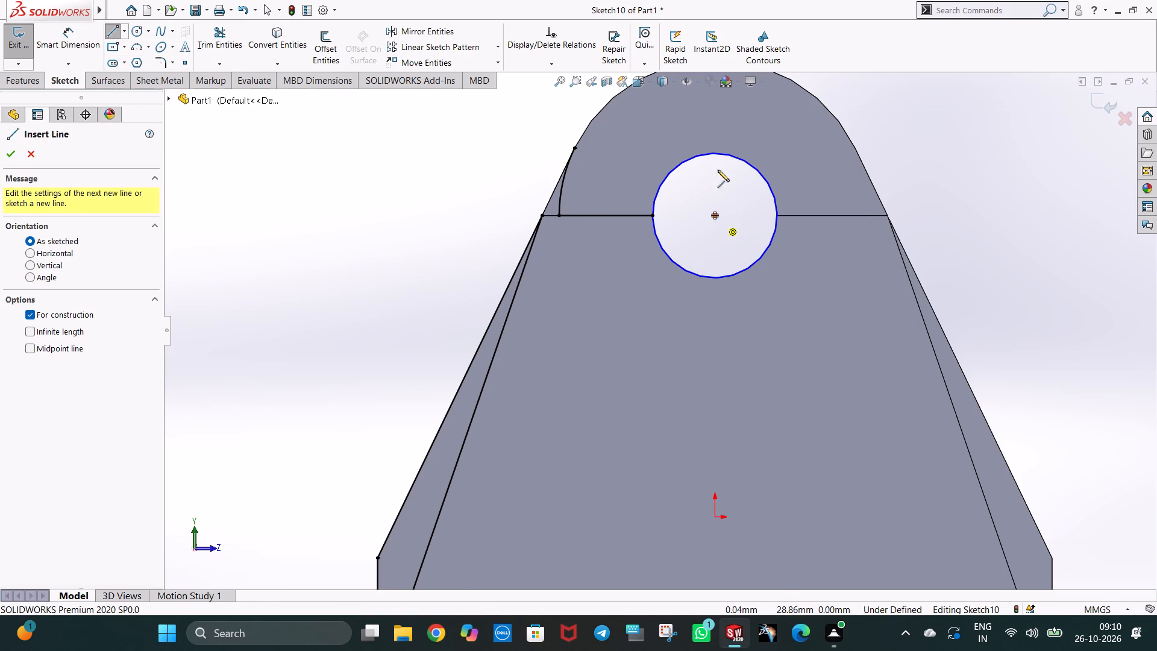
{"action": "scroll", "coordinate": [721, 137], "scroll_direction": "up", "scroll_amount": 2}
{"action": "left_click", "coordinate": [700, 143]}
{"action": "key", "text": "Escape"}
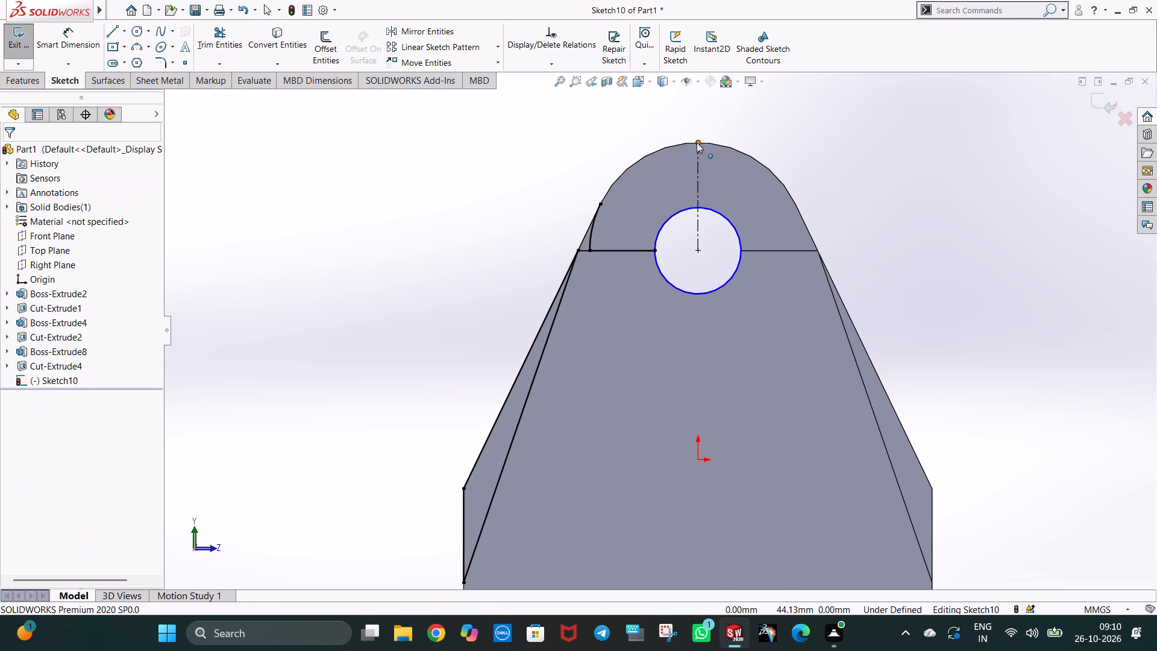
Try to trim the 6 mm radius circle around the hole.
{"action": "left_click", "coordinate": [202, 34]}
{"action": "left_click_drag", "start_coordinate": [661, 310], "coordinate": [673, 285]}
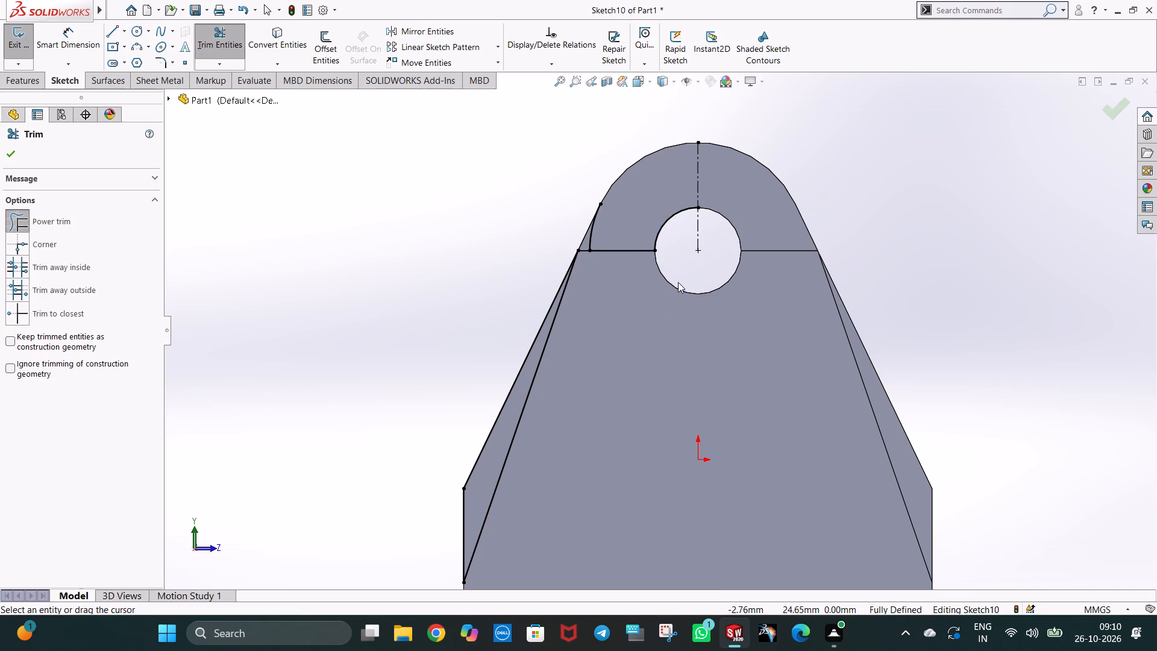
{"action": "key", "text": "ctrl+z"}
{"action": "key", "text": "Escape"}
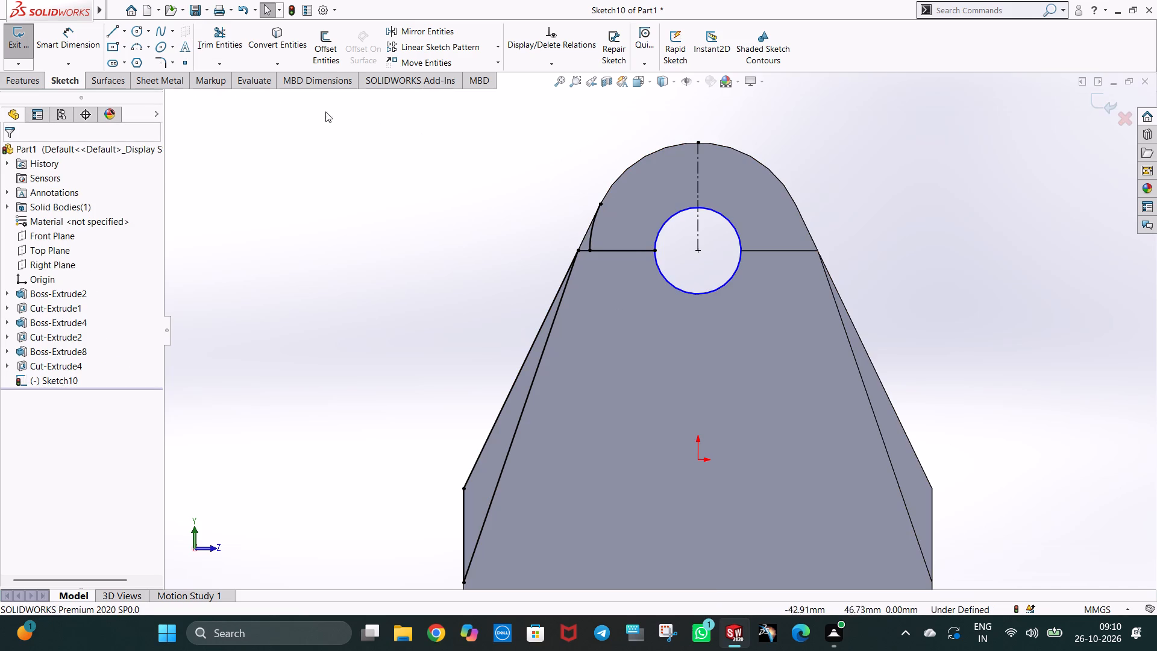
Mirror the side triangle, short arc, upper sloped line and 9 mm horizontal line about the vertical centerline.
{"action": "left_click", "coordinate": [415, 33]}
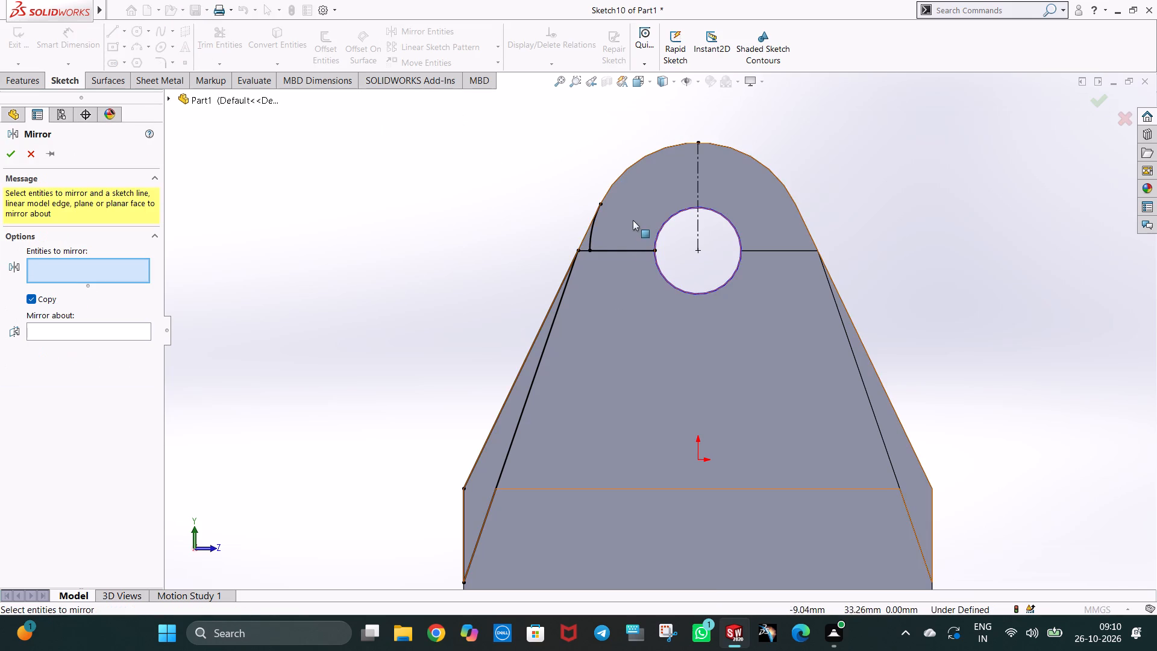
{"action": "left_click", "coordinate": [583, 239]}
{"action": "left_click", "coordinate": [591, 230]}
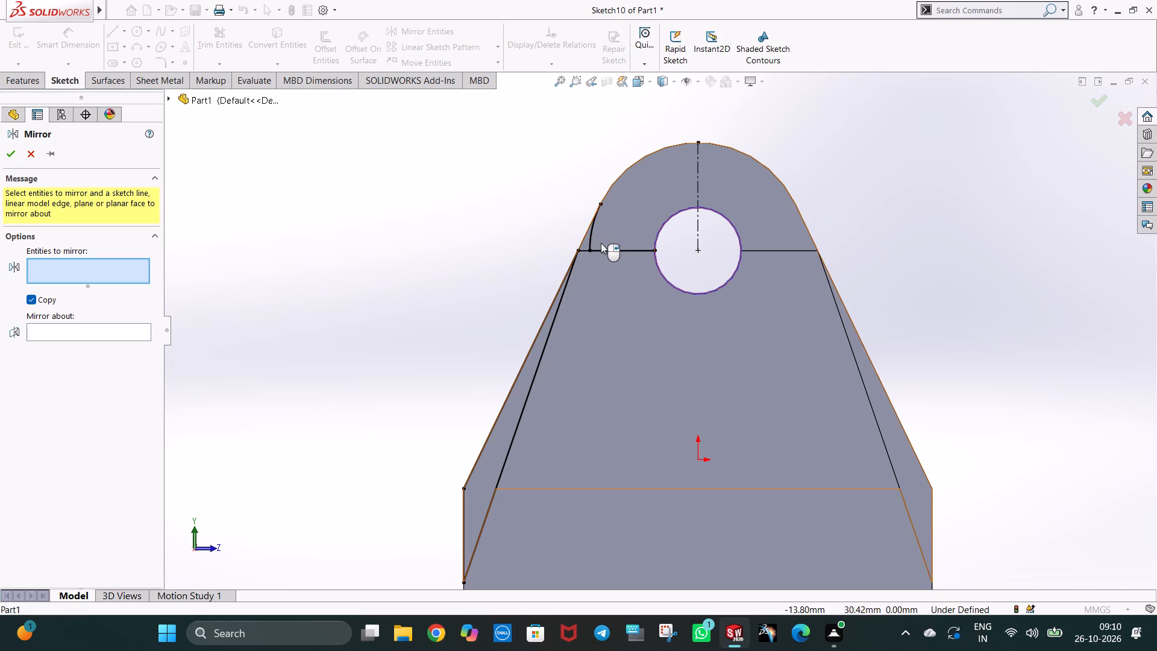
{"action": "left_click", "coordinate": [586, 236]}
{"action": "left_click", "coordinate": [589, 240]}
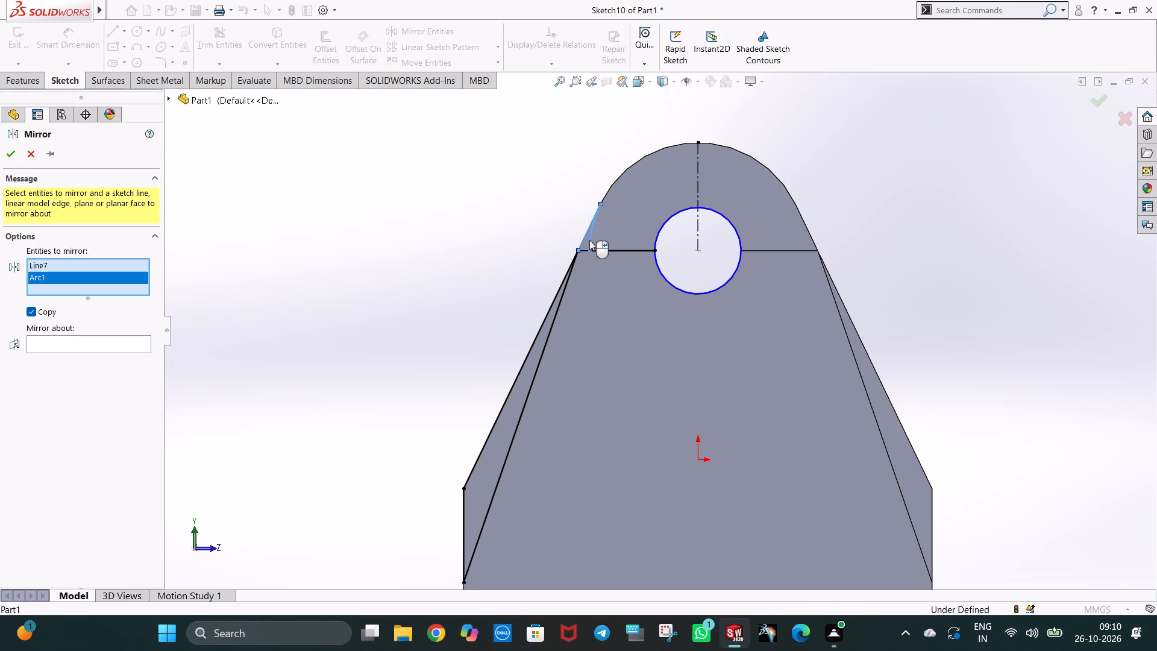
{"action": "left_click", "coordinate": [619, 251]}
{"action": "left_click", "coordinate": [557, 306]}
{"action": "left_click", "coordinate": [546, 322]}
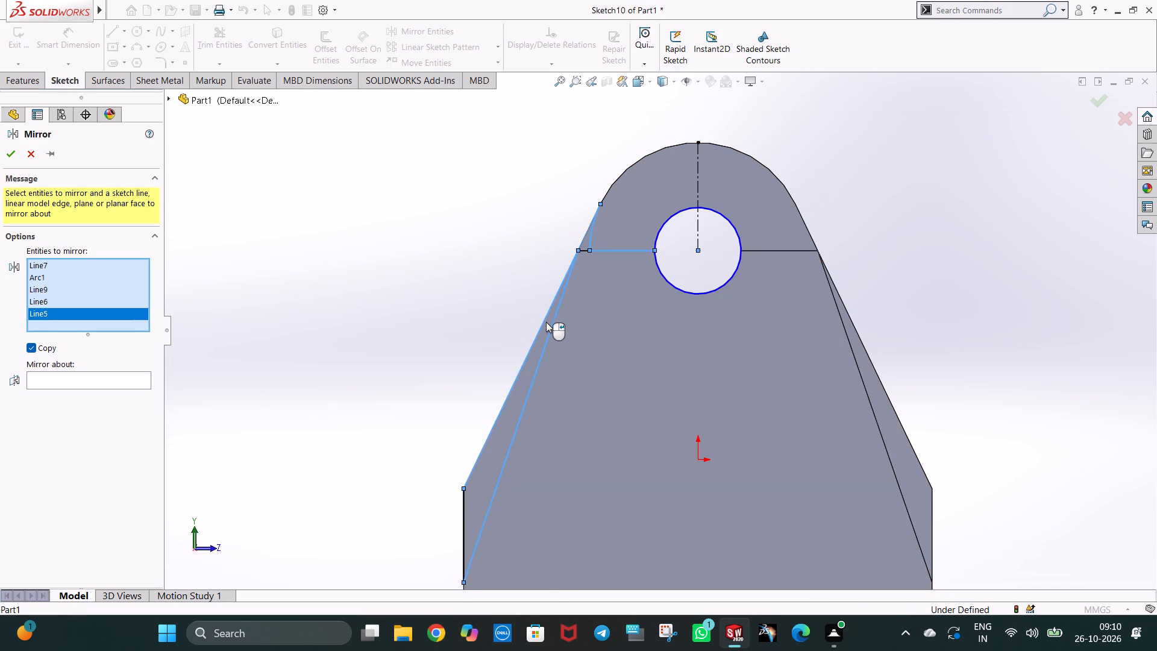
{"action": "scroll", "coordinate": [583, 450], "scroll_direction": "up", "scroll_amount": 3}
{"action": "left_click", "coordinate": [545, 441]}
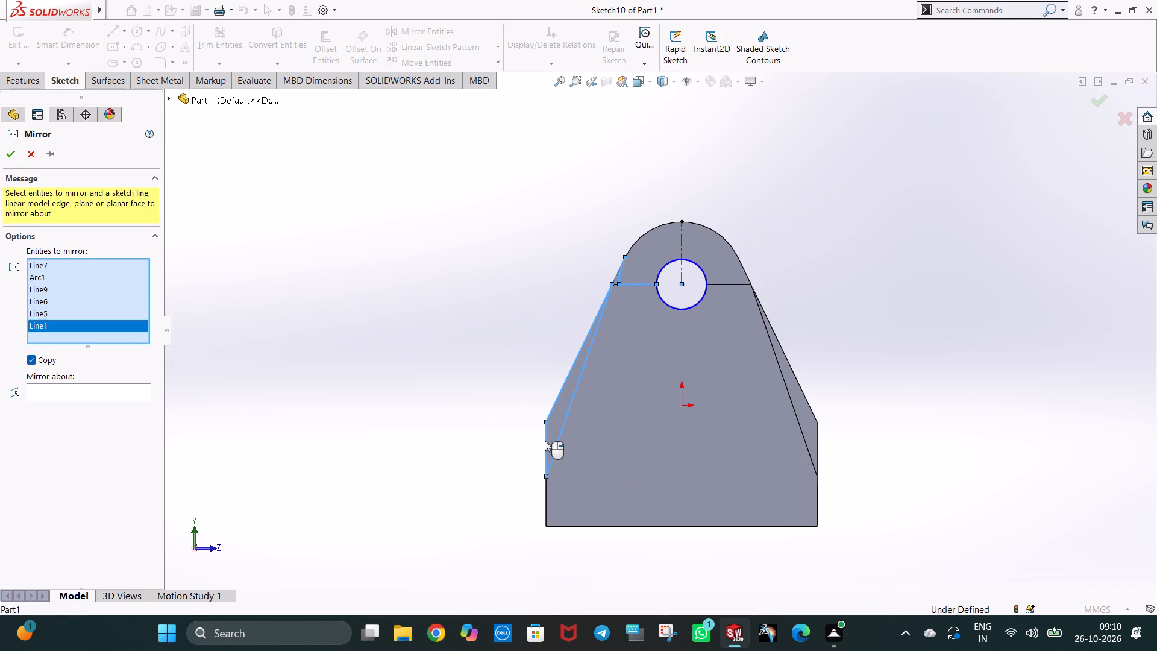
{"action": "left_click", "coordinate": [82, 394]}
{"action": "left_click", "coordinate": [680, 242]}
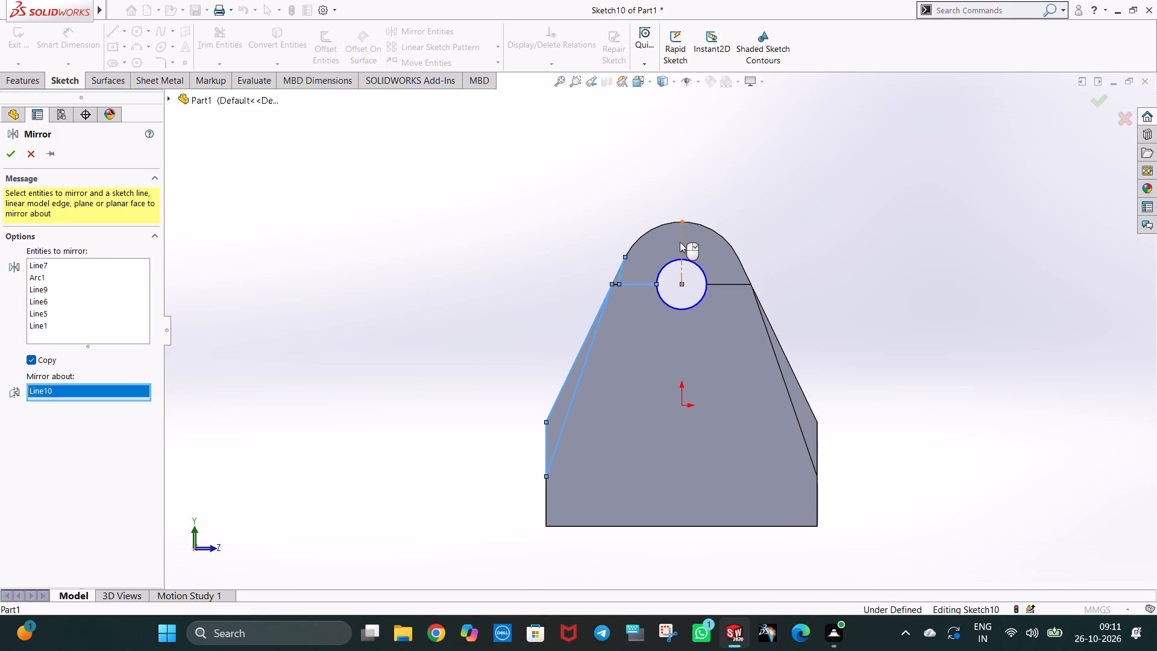
{"action": "right_click", "coordinate": [680, 242]}
{"action": "left_click", "coordinate": [768, 238]}
Draw a short horizontal line on each side, joining the short arc's lower end to the adjacent upper corner.
{"action": "scroll", "coordinate": [666, 264], "scroll_direction": "down", "scroll_amount": 4}
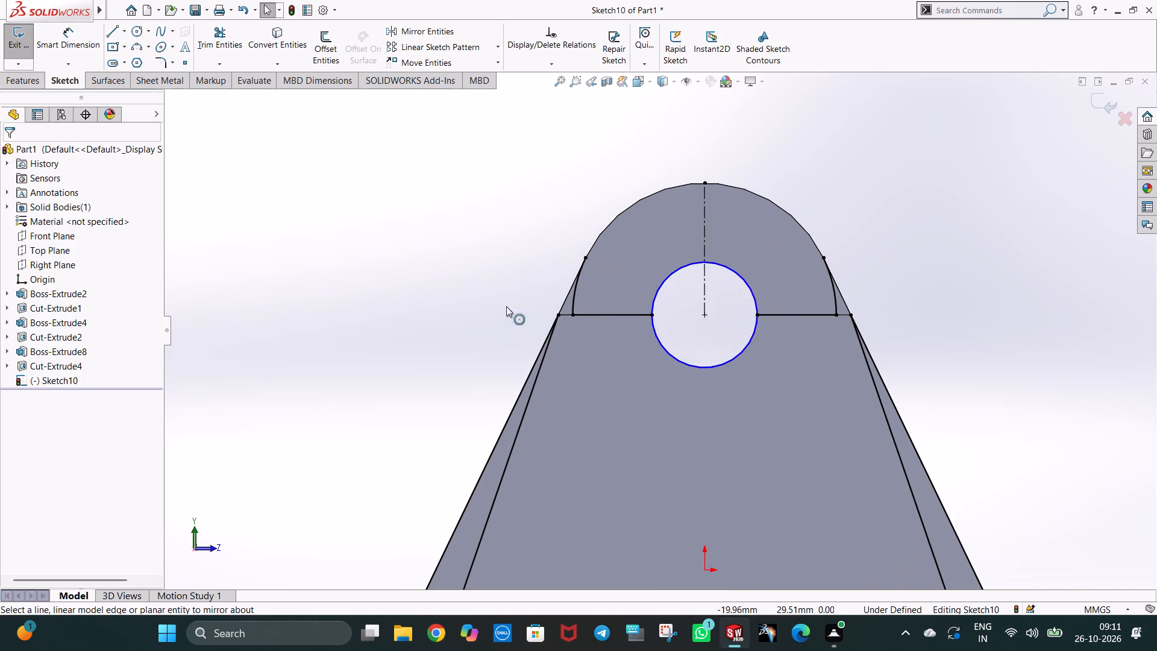
{"action": "left_click", "coordinate": [117, 31]}
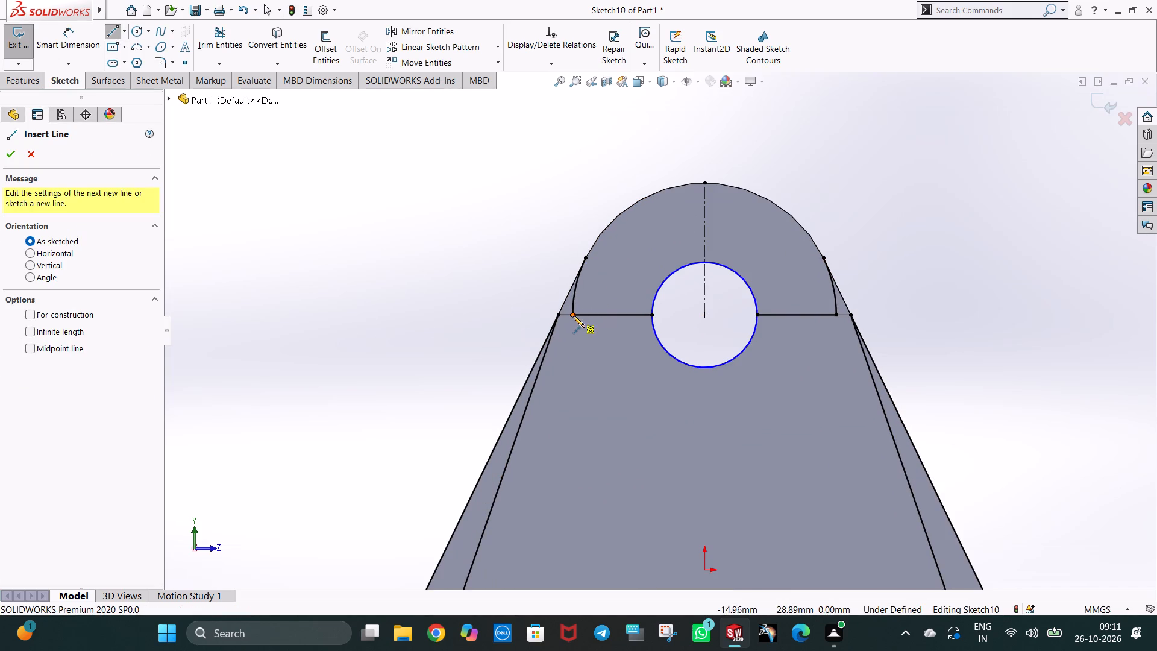
{"action": "left_click", "coordinate": [572, 316]}
{"action": "left_click", "coordinate": [559, 315]}
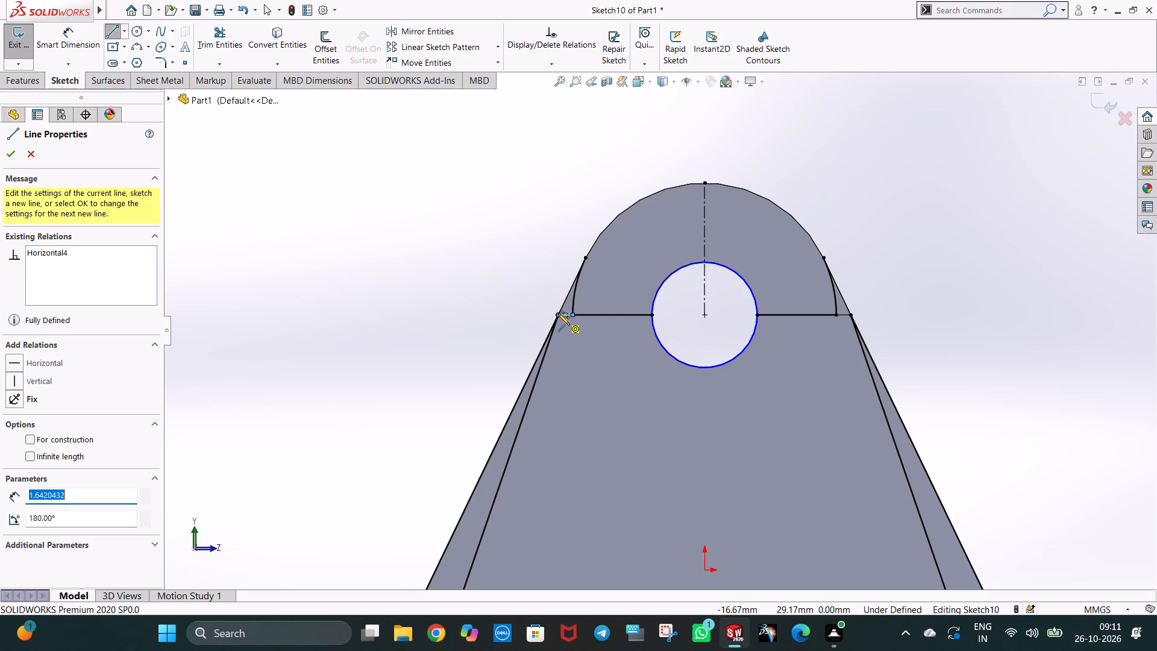
{"action": "key", "text": "Escape"}
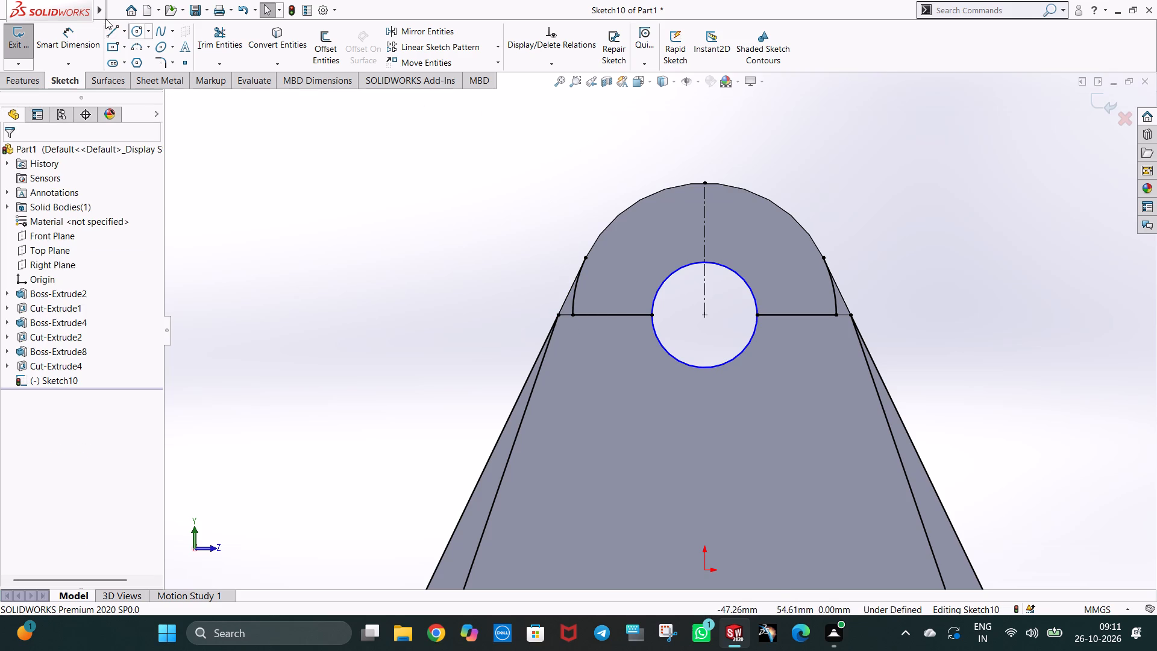
{"action": "left_click", "coordinate": [109, 30]}
{"action": "left_click", "coordinate": [836, 314]}
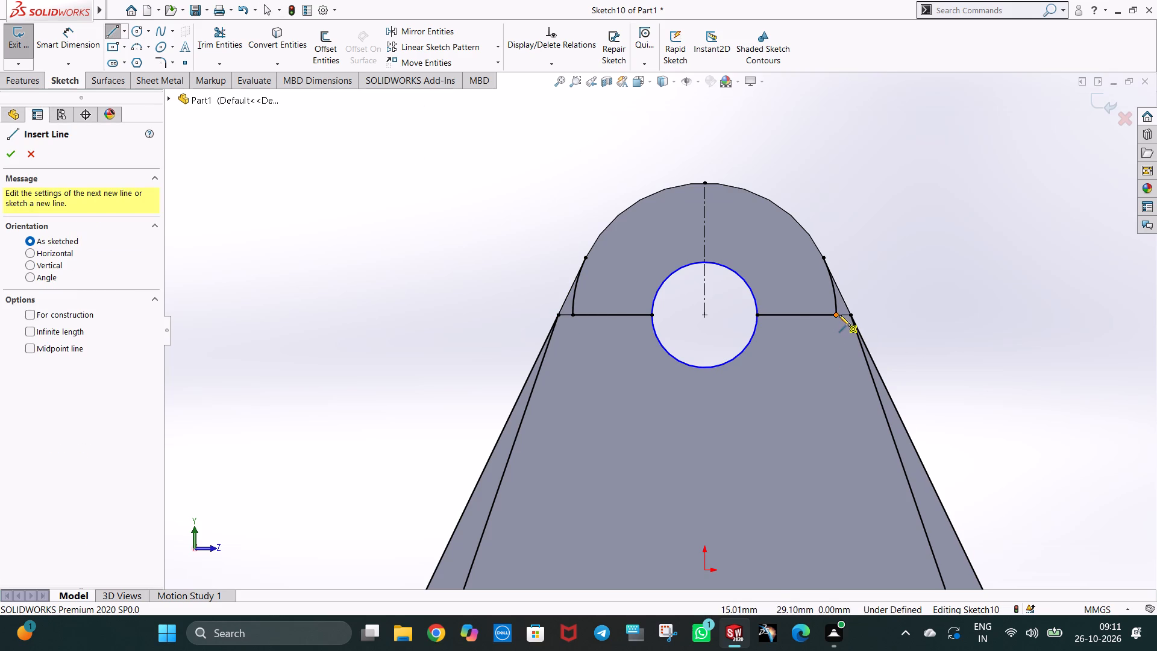
{"action": "left_click", "coordinate": [851, 316]}
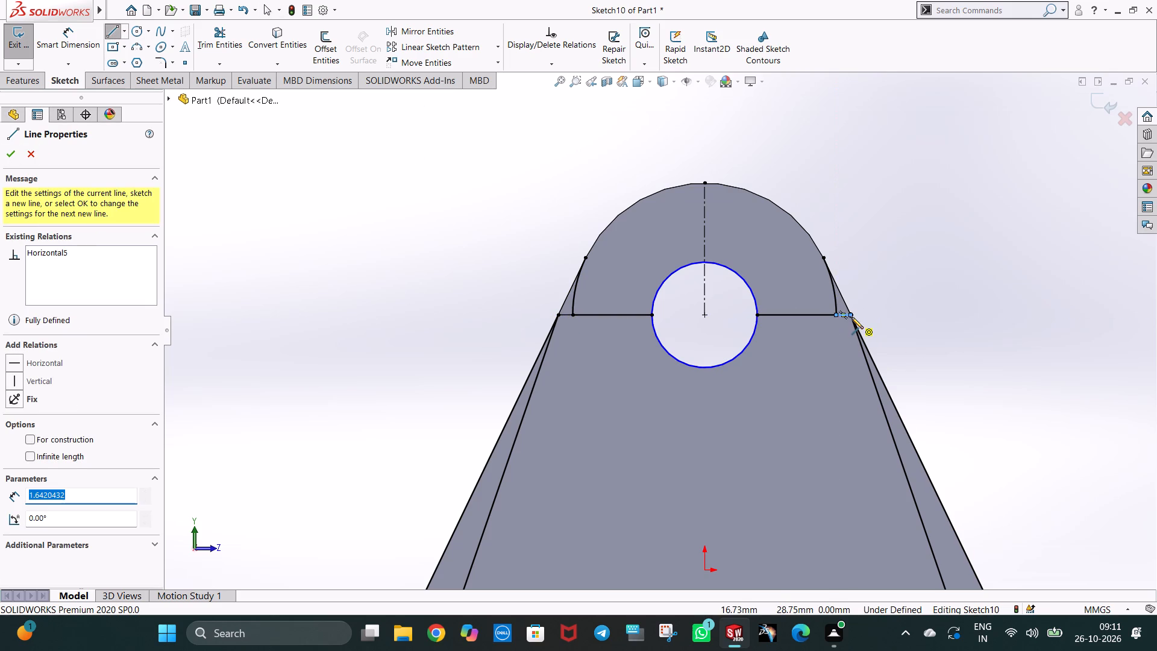
{"action": "key", "text": "Escape"}
Draw a 15 mm radius circle centred on the hole's centre.
{"action": "scroll", "coordinate": [897, 370], "scroll_direction": "up", "scroll_amount": 2}
{"action": "scroll", "coordinate": [801, 475], "scroll_direction": "up", "scroll_amount": 1}
{"action": "scroll", "coordinate": [718, 438], "scroll_direction": "down", "scroll_amount": 1}
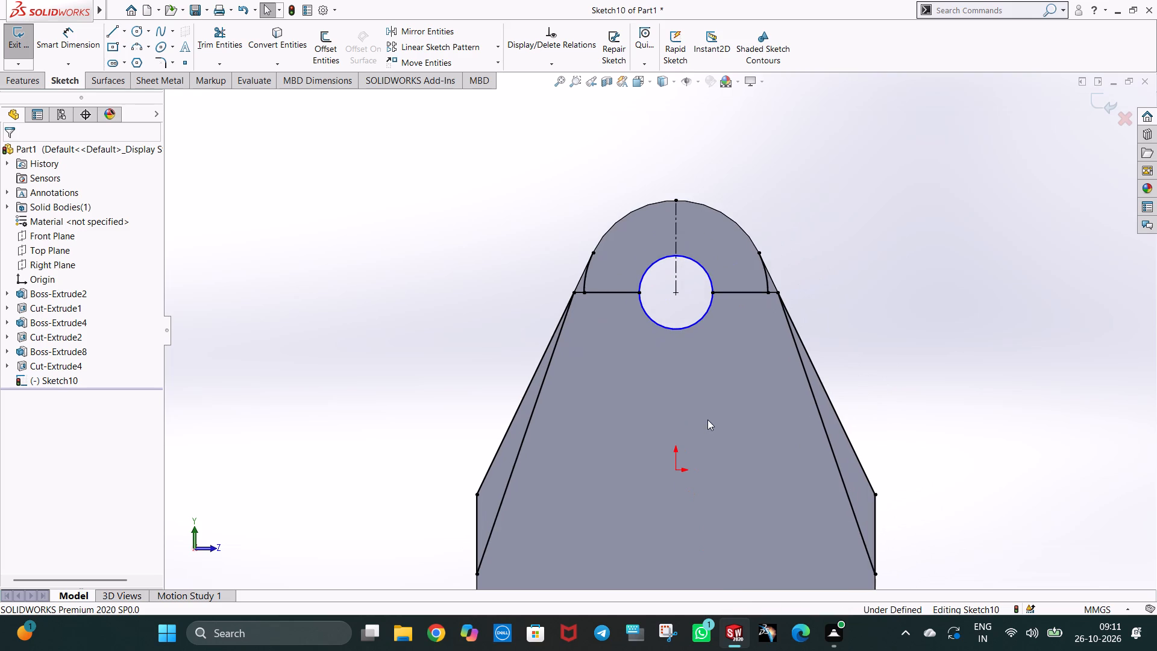
{"action": "middle_click_drag", "start_coordinate": [710, 417], "coordinate": [730, 417]}
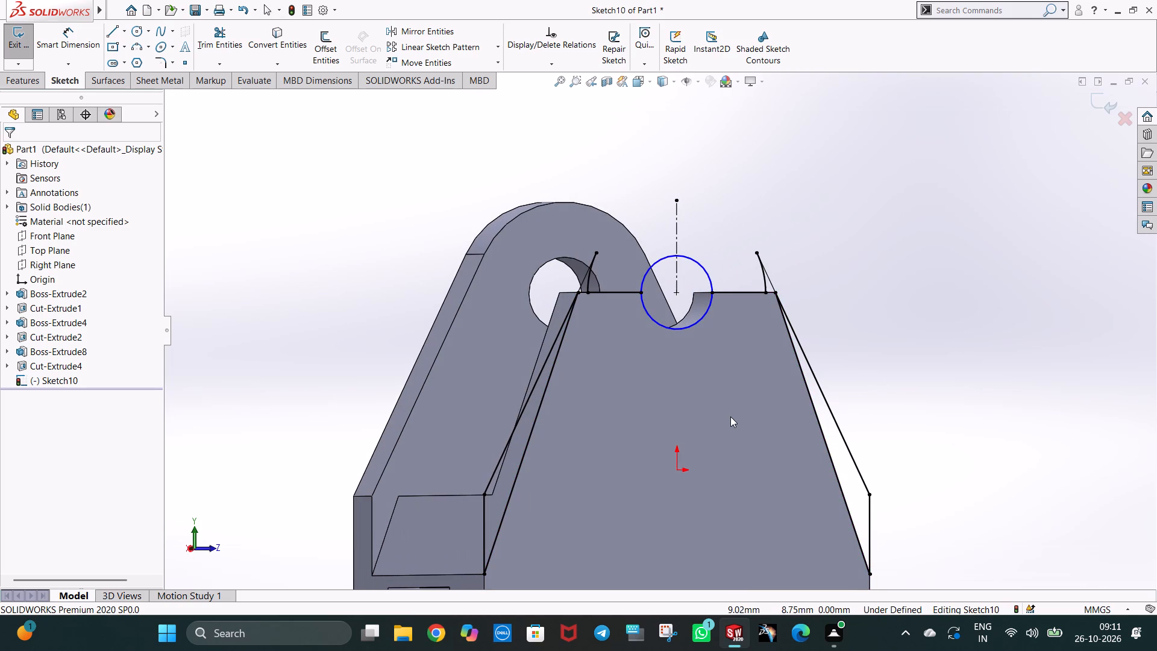
{"action": "key", "text": "ctrl+8"}
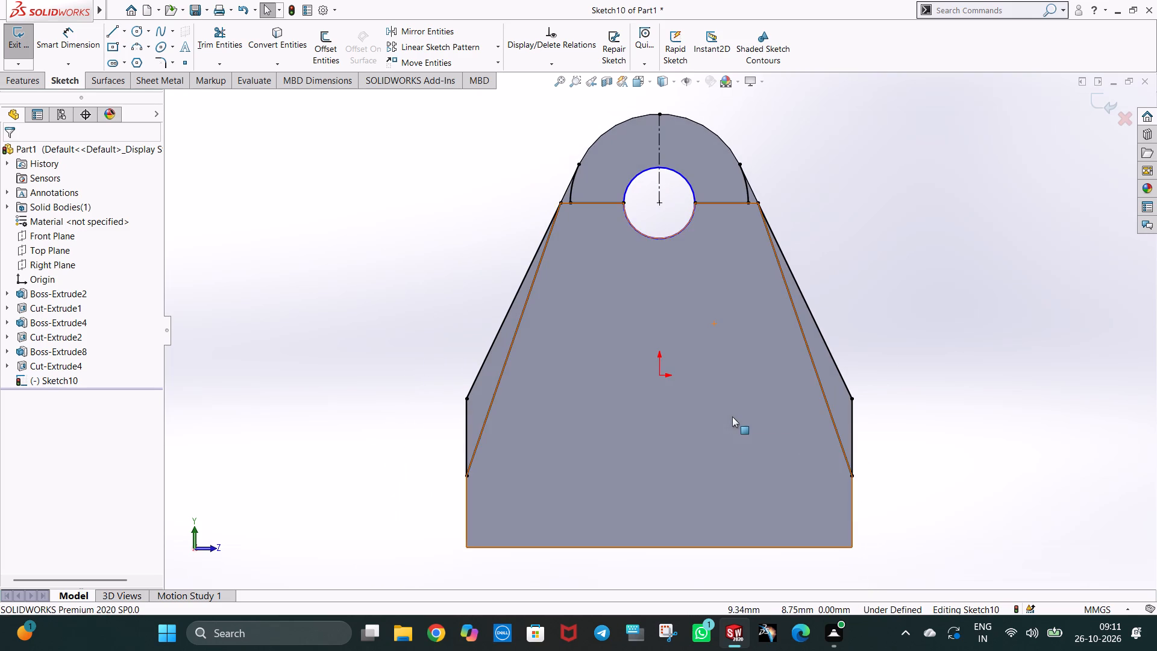
{"action": "left_click", "coordinate": [140, 31]}
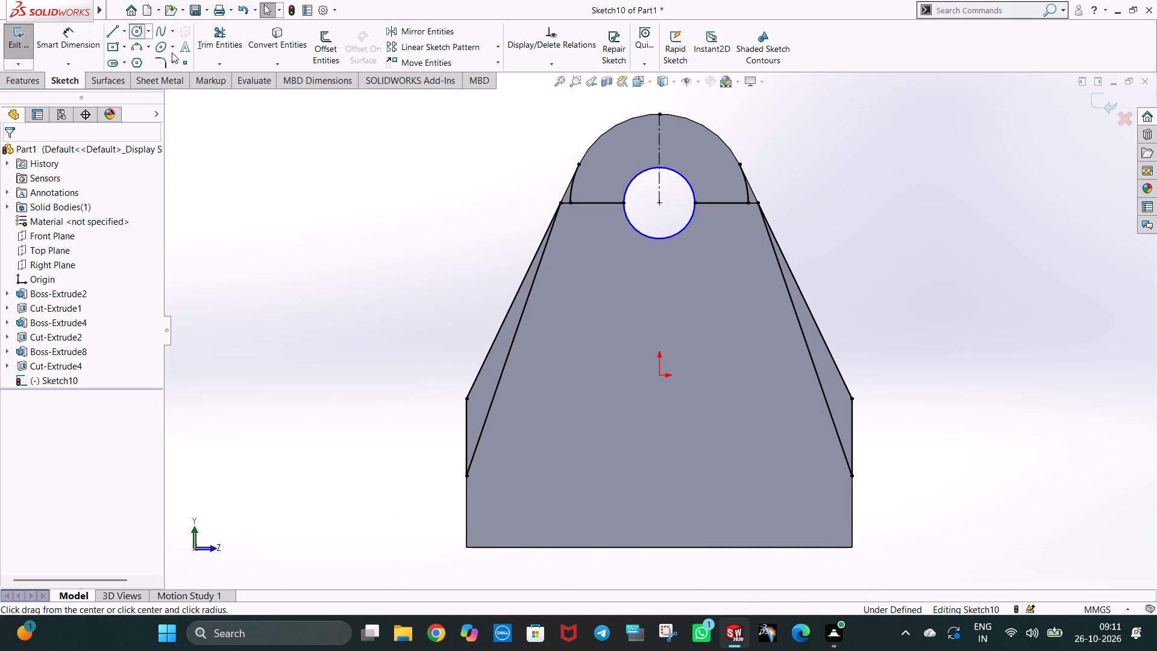
{"action": "left_click", "coordinate": [659, 203]}
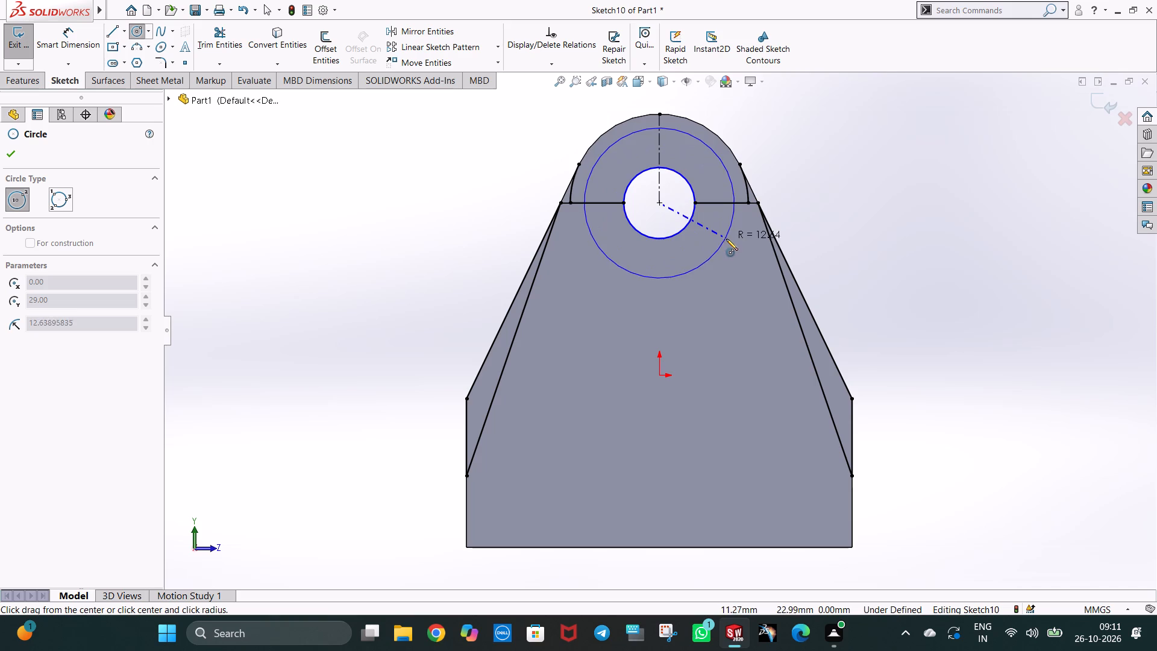
{"action": "left_click", "coordinate": [733, 248]}
{"action": "type", "text": "15"}
{"action": "key", "text": "Return"}
{"action": "key", "text": "Escape"}
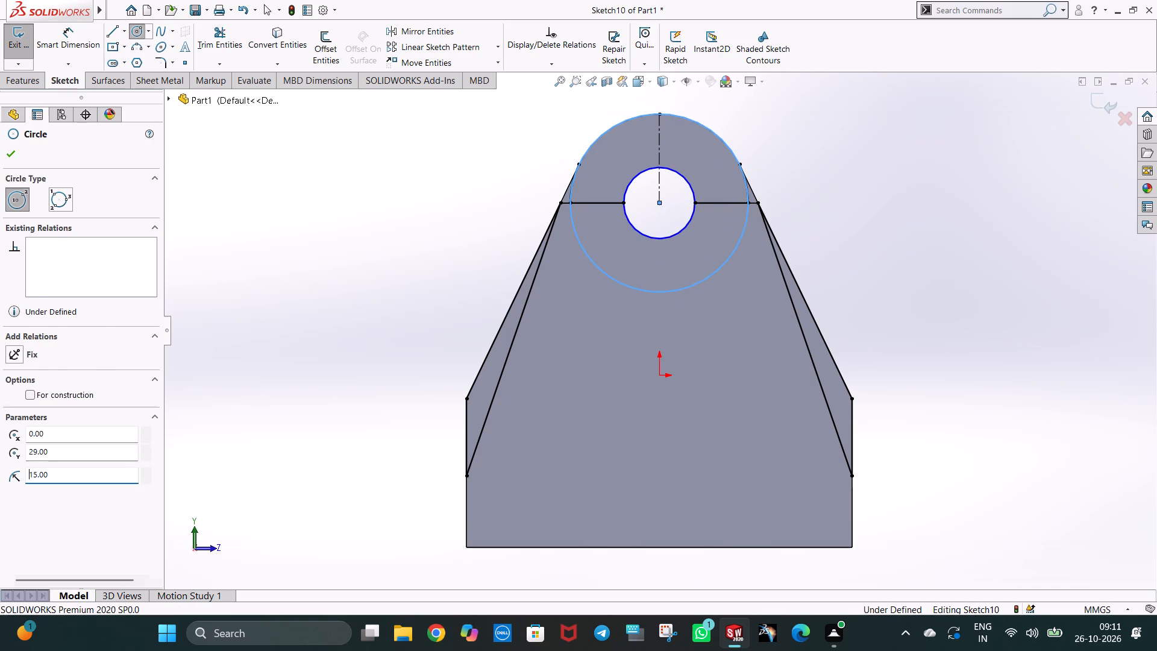
{"action": "key", "text": "Escape"}
Trim away the lower part of the 15 mm radius circle and the vertical centerline through the arm's top.
{"action": "left_click", "coordinate": [230, 29]}
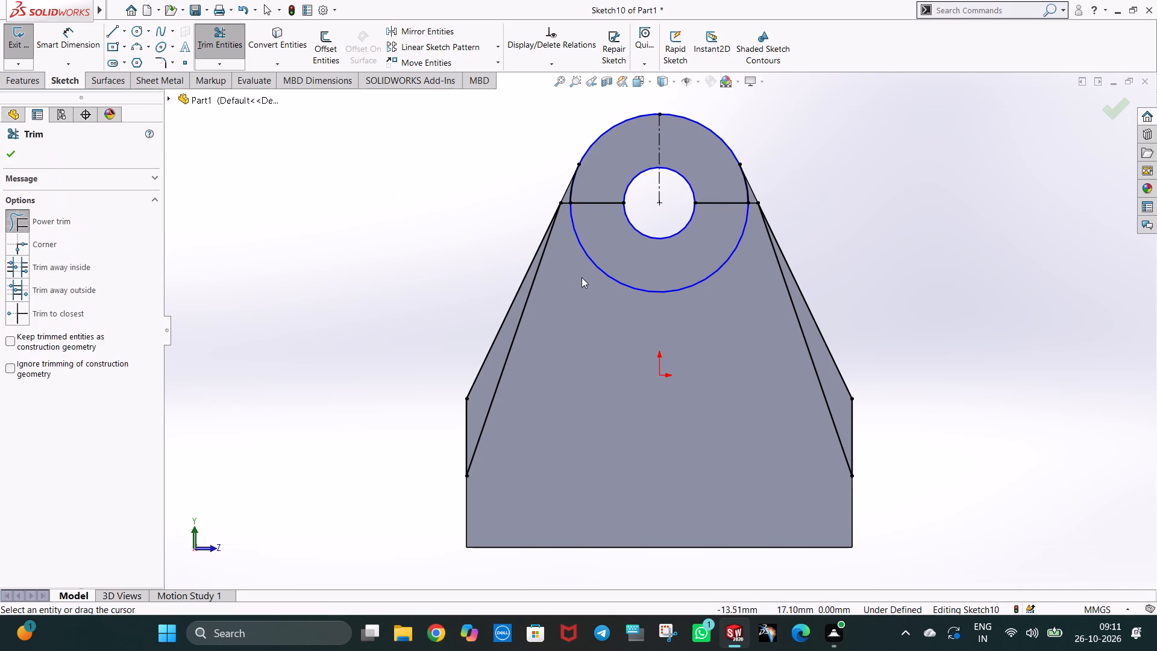
{"action": "left_click_drag", "start_coordinate": [582, 277], "coordinate": [603, 259]}
{"action": "middle_click_drag", "start_coordinate": [609, 183], "coordinate": [639, 204]}
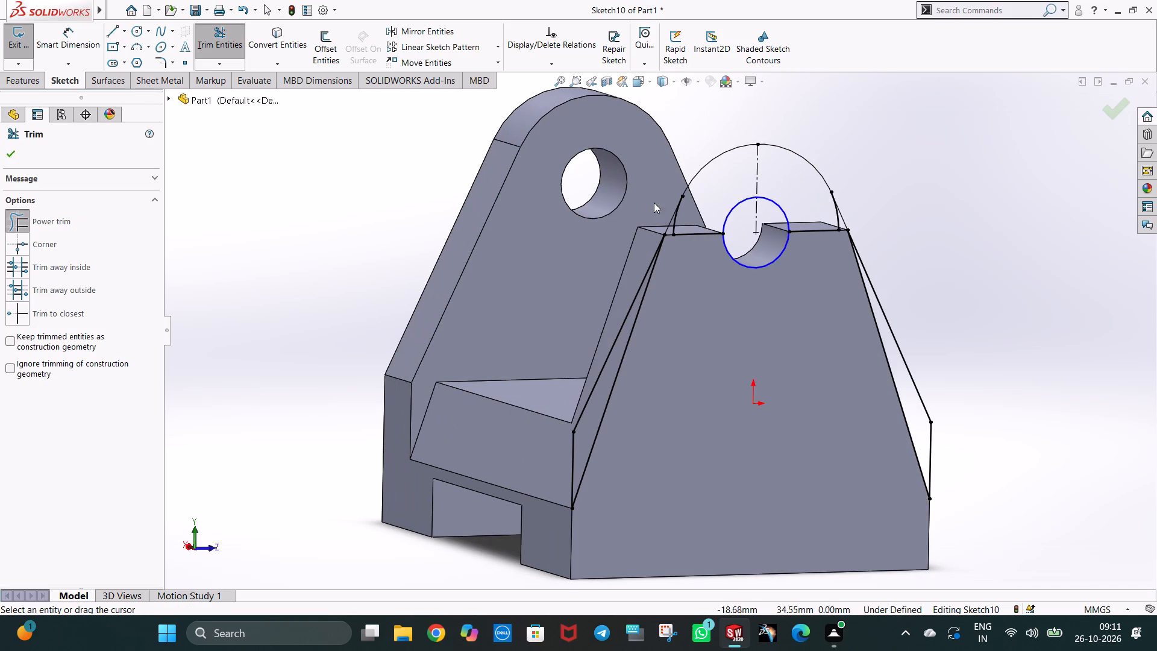
{"action": "middle_click_drag", "start_coordinate": [804, 261], "coordinate": [789, 248]}
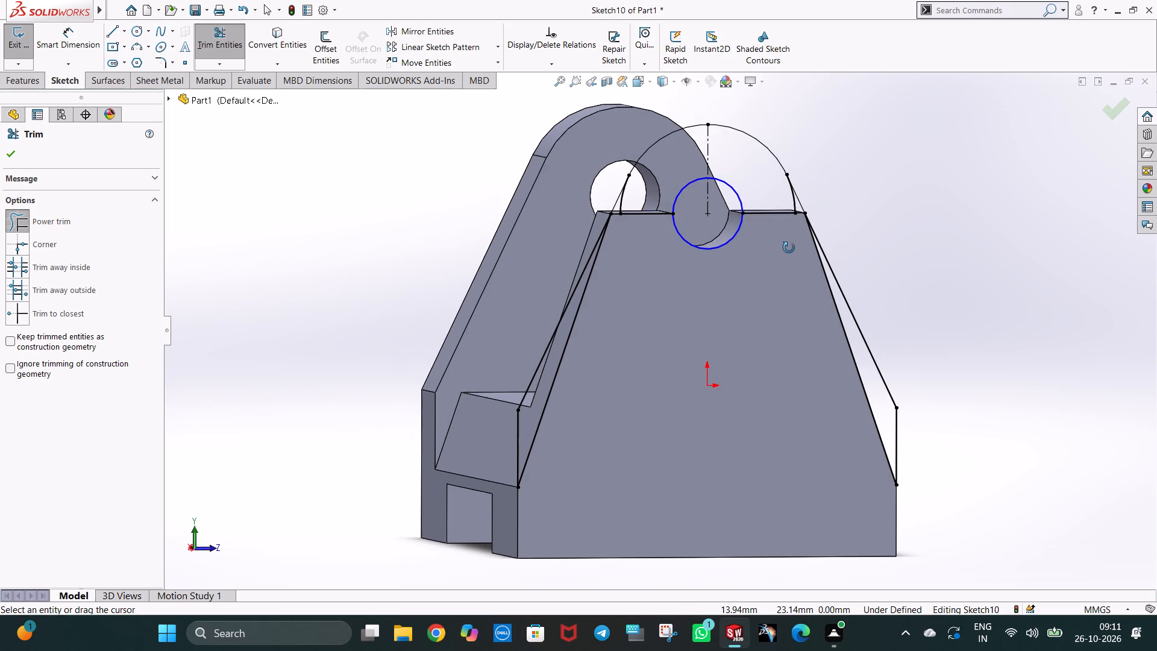
{"action": "middle_click_drag", "start_coordinate": [789, 248], "coordinate": [806, 247]}
{"action": "left_click_drag", "start_coordinate": [782, 166], "coordinate": [745, 165]}
{"action": "left_click_drag", "start_coordinate": [771, 192], "coordinate": [753, 200]}
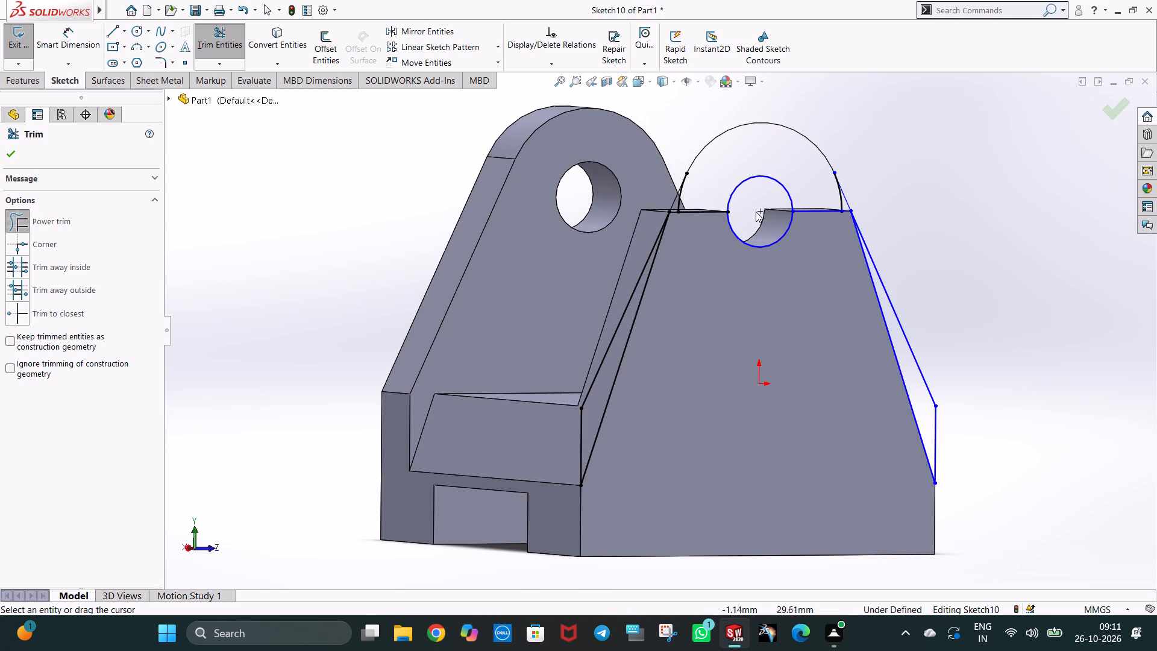
{"action": "key", "text": "Escape"}
Boss-extrude the half-ring above the hole, both side triangles and both small corner regions 12 mm, reversed toward the opposite arm.
{"action": "middle_click_drag", "start_coordinate": [970, 313], "coordinate": [939, 290]}
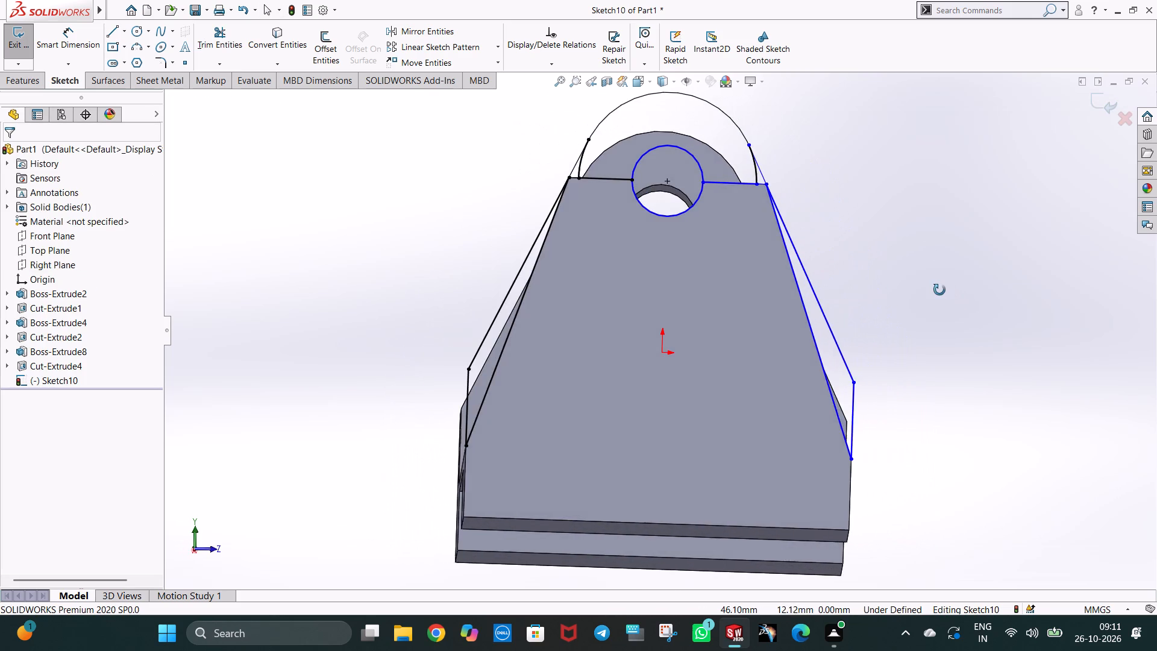
{"action": "middle_click_drag", "start_coordinate": [939, 290], "coordinate": [945, 346]}
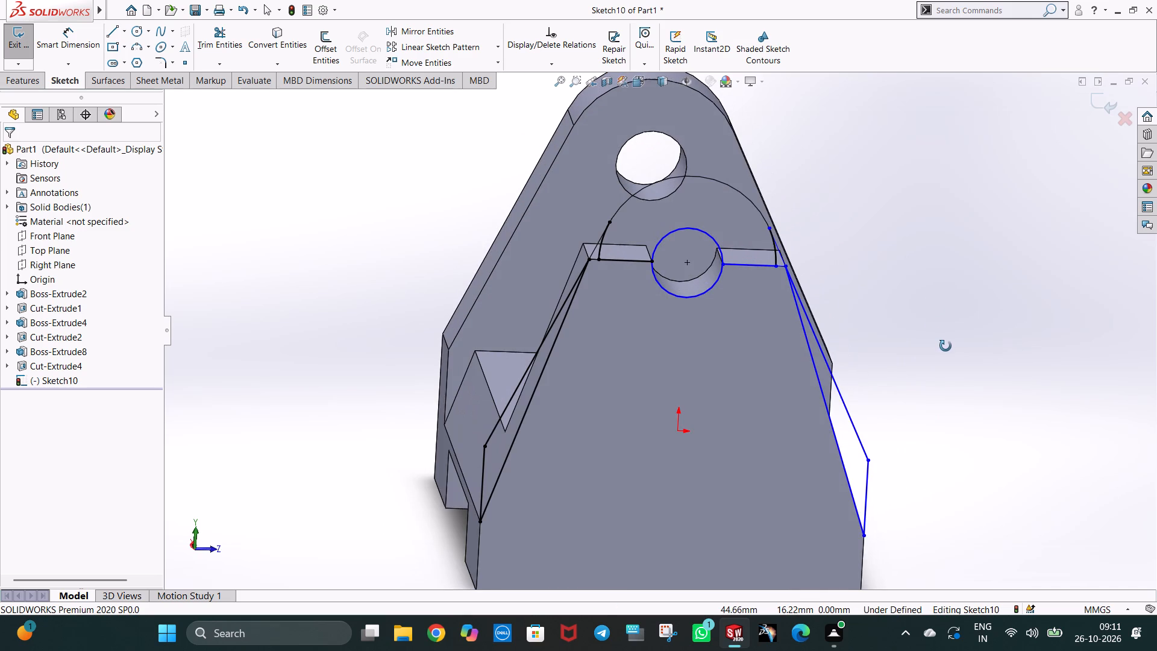
{"action": "middle_click_drag", "start_coordinate": [945, 346], "coordinate": [949, 334]}
{"action": "left_click", "coordinate": [9, 80]}
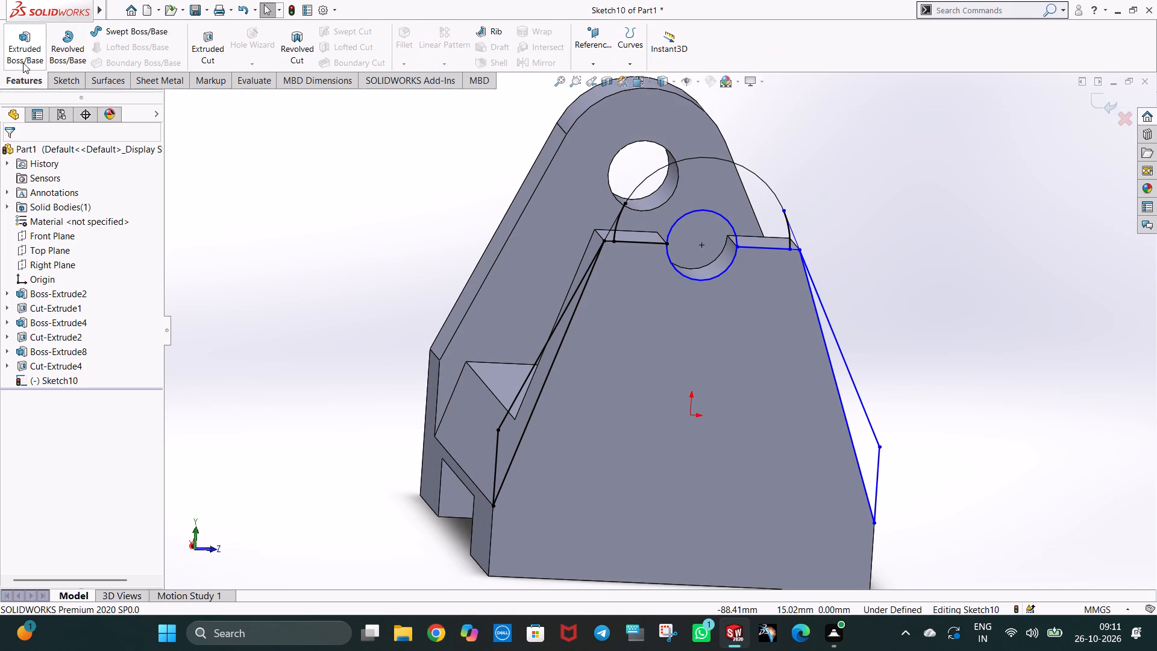
{"action": "left_click", "coordinate": [24, 61]}
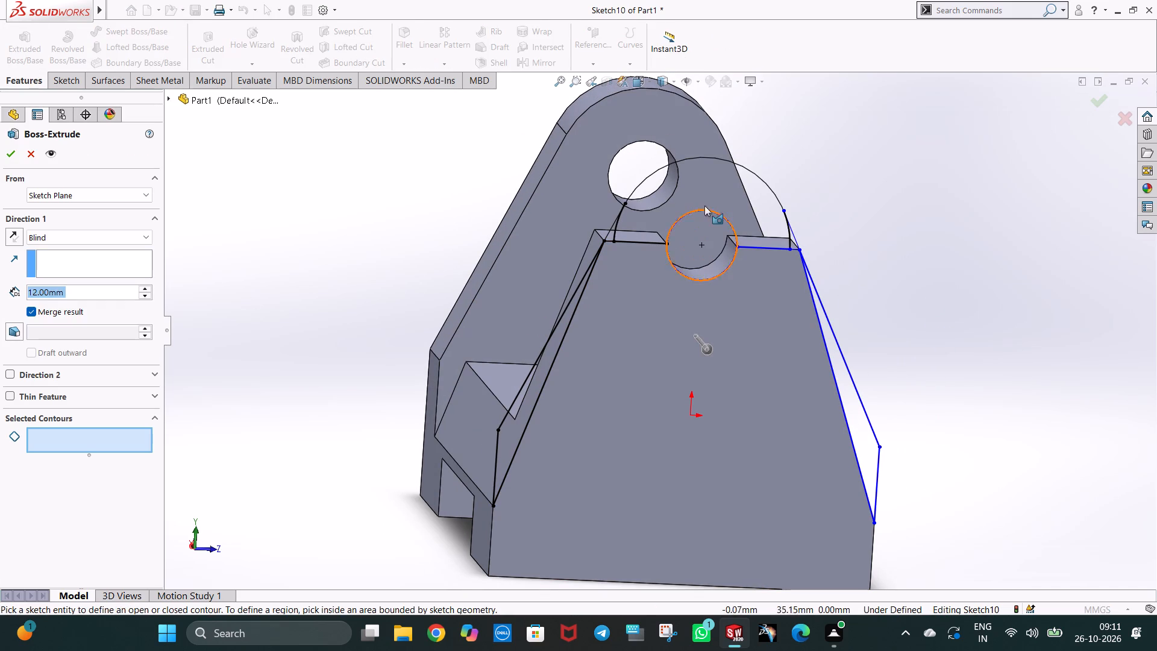
{"action": "left_click", "coordinate": [713, 193]}
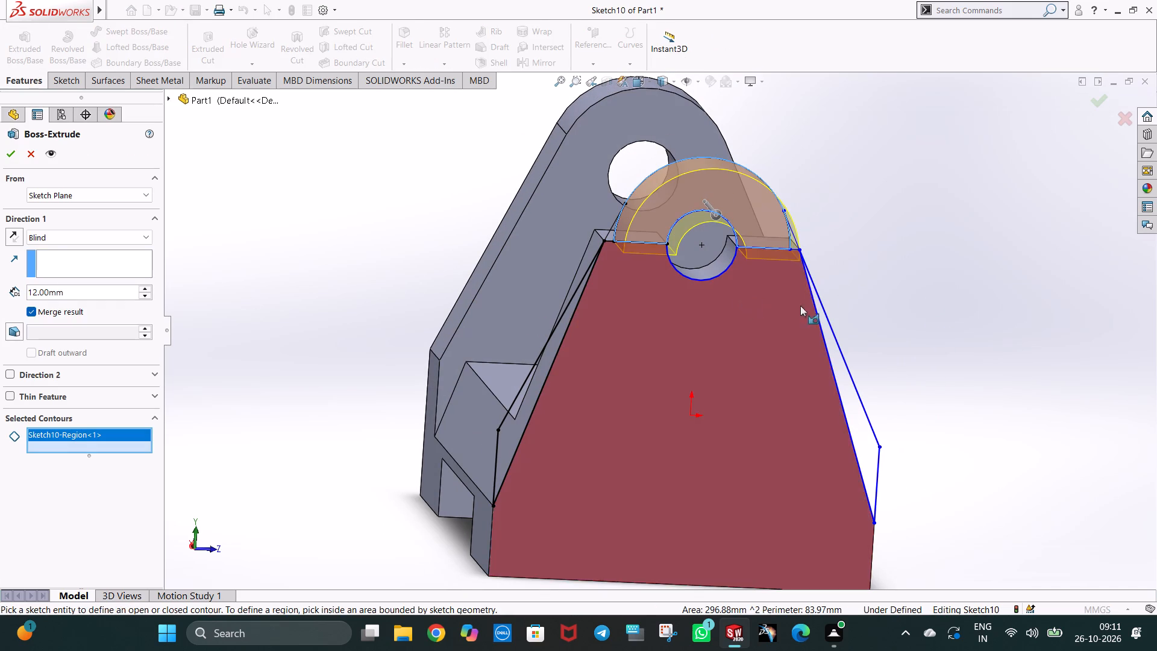
{"action": "middle_click_drag", "start_coordinate": [803, 398], "coordinate": [862, 351]}
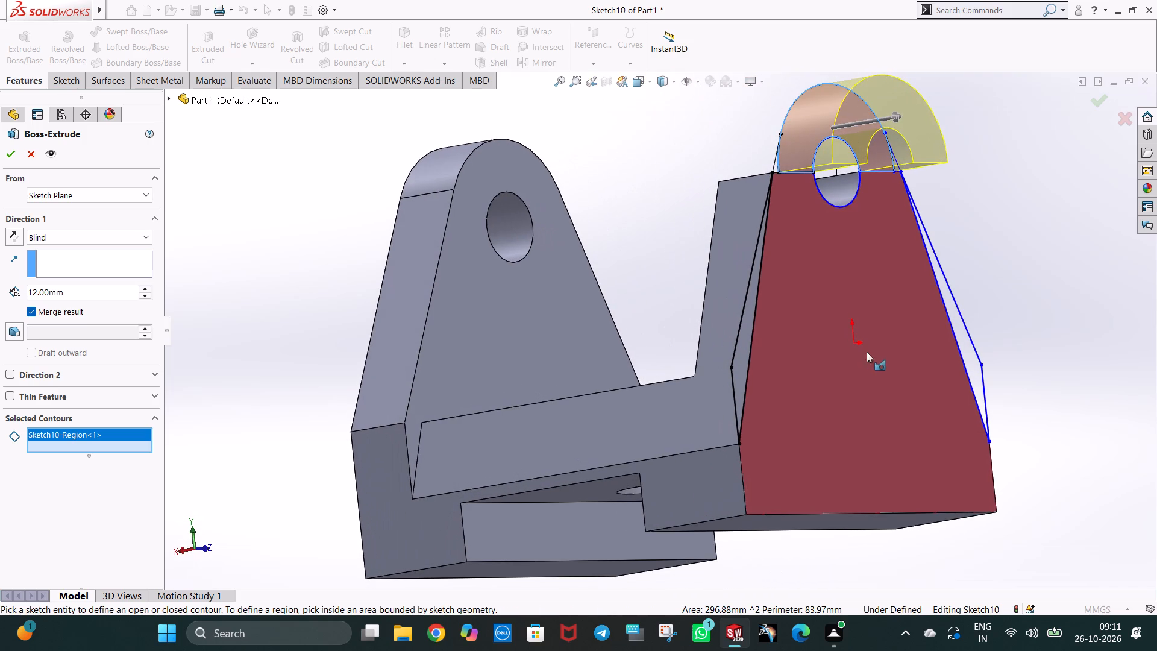
{"action": "left_click", "coordinate": [19, 242]}
{"action": "scroll", "coordinate": [798, 231], "scroll_direction": "down", "scroll_amount": 1}
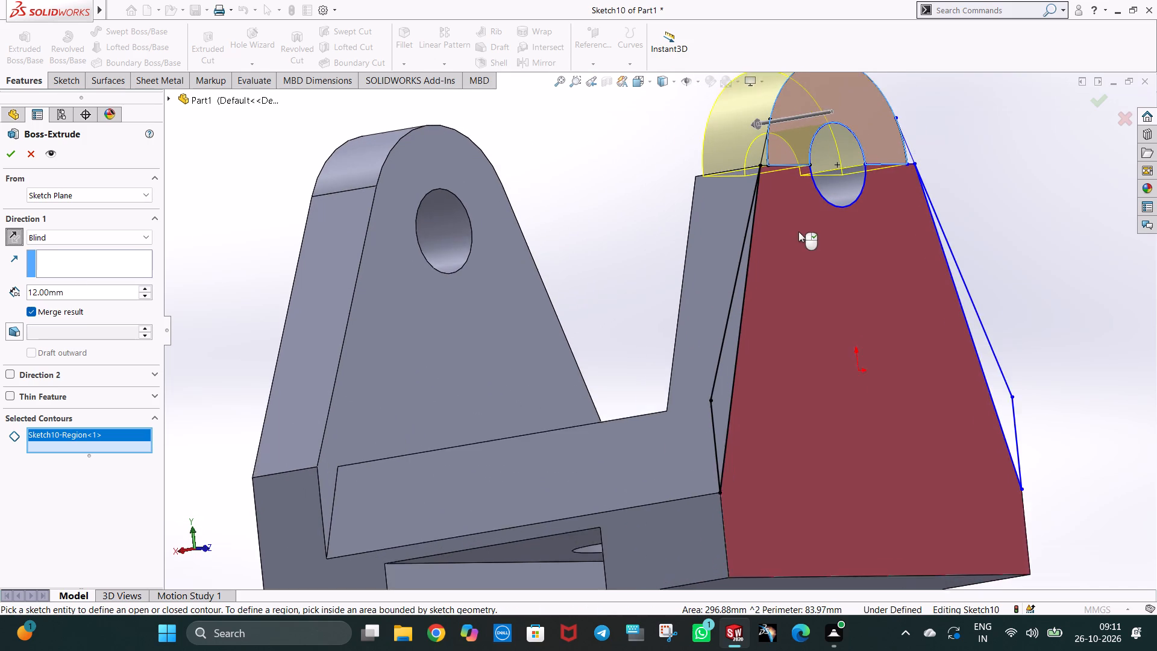
{"action": "scroll", "coordinate": [798, 231], "scroll_direction": "down", "scroll_amount": 1}
{"action": "left_click", "coordinate": [700, 393]}
{"action": "middle_click_drag", "start_coordinate": [826, 306], "coordinate": [816, 316]}
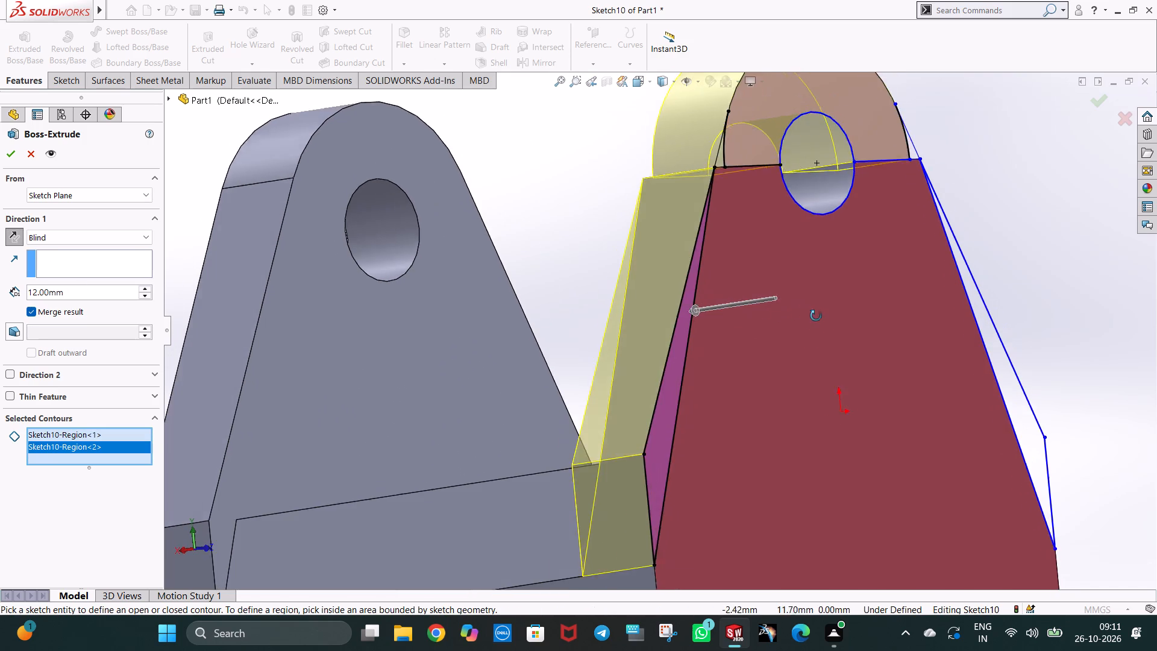
{"action": "middle_click_drag", "start_coordinate": [816, 316], "coordinate": [730, 362]}
{"action": "left_click", "coordinate": [662, 403]}
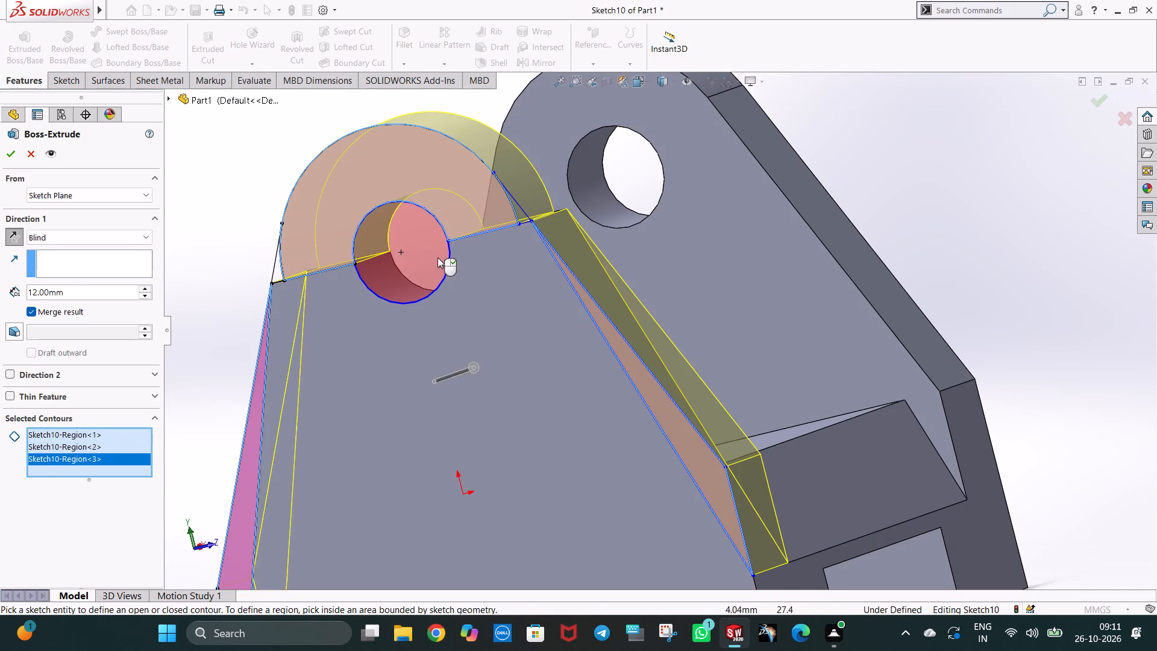
{"action": "middle_click_drag", "start_coordinate": [483, 257], "coordinate": [531, 246]}
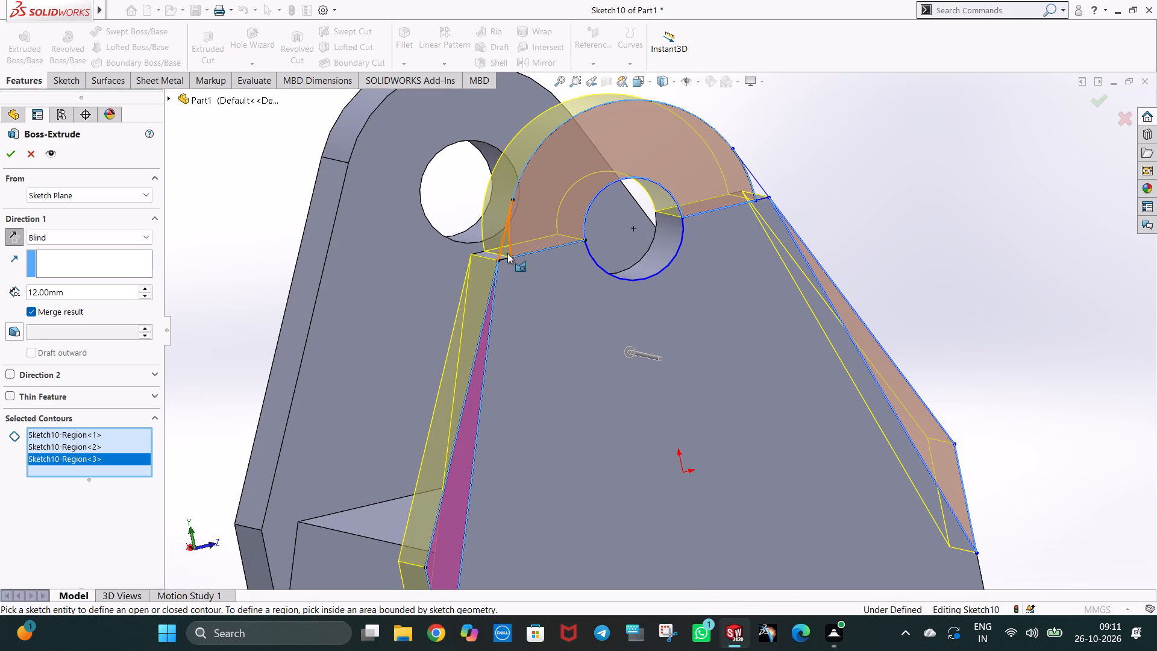
{"action": "left_click", "coordinate": [504, 253]}
{"action": "left_click", "coordinate": [760, 191]}
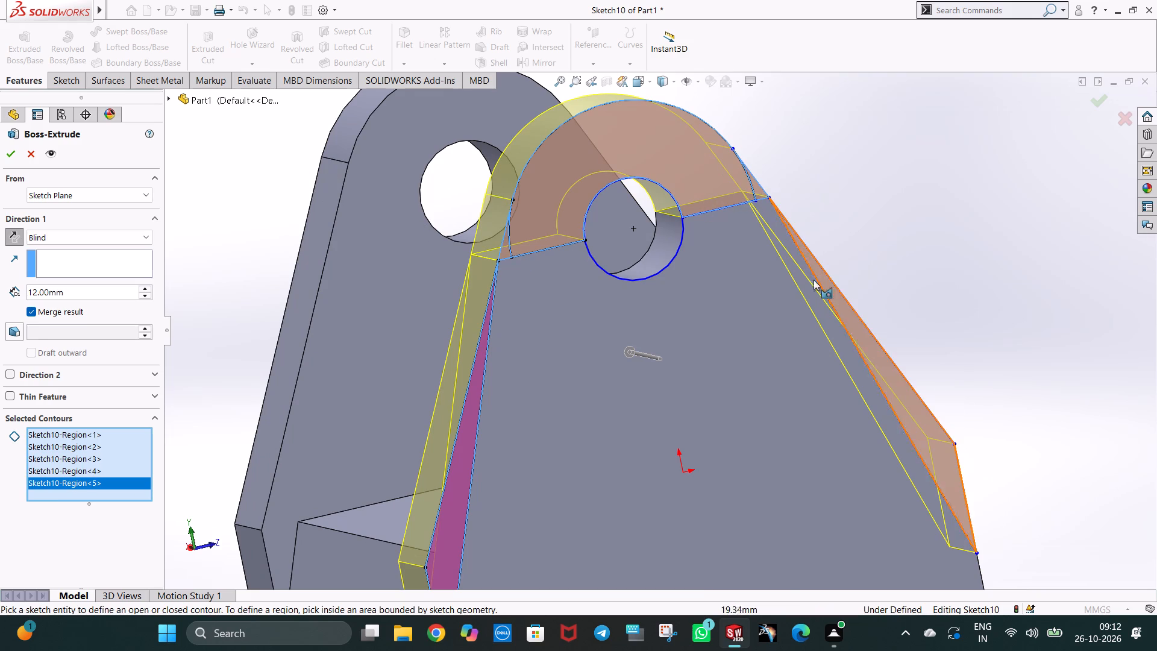
{"action": "scroll", "coordinate": [821, 325], "scroll_direction": "up", "scroll_amount": 1}
{"action": "middle_click_drag", "start_coordinate": [747, 403], "coordinate": [761, 388]}
{"action": "scroll", "coordinate": [761, 383], "scroll_direction": "up", "scroll_amount": 2}
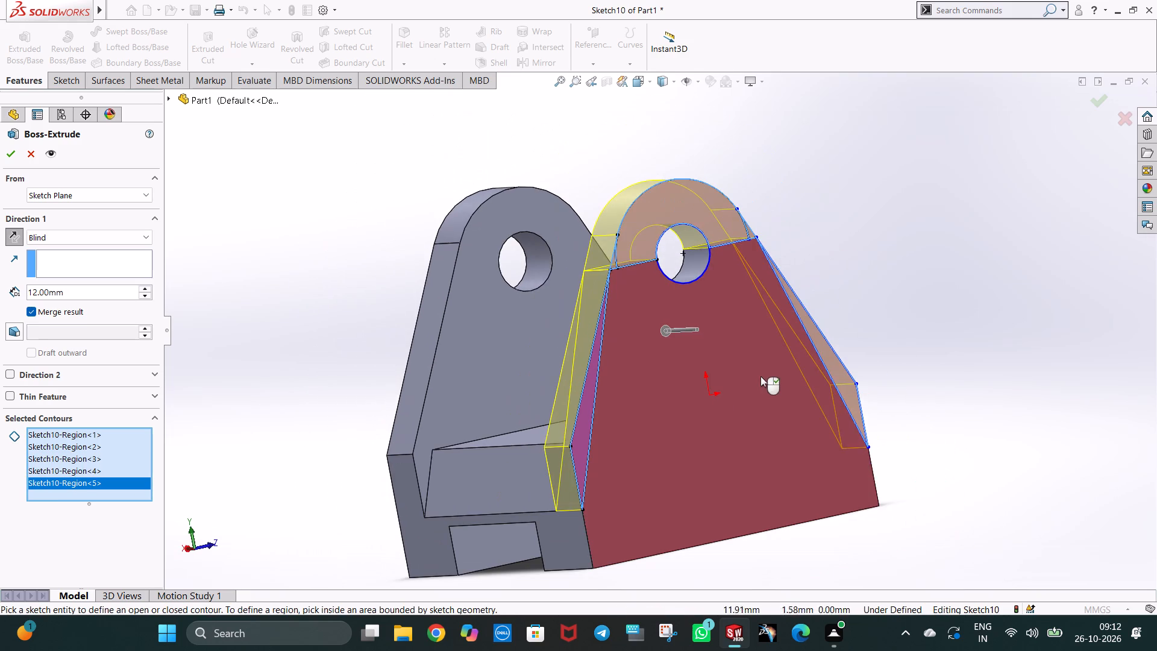
{"action": "middle_click_drag", "start_coordinate": [735, 409], "coordinate": [798, 406]}
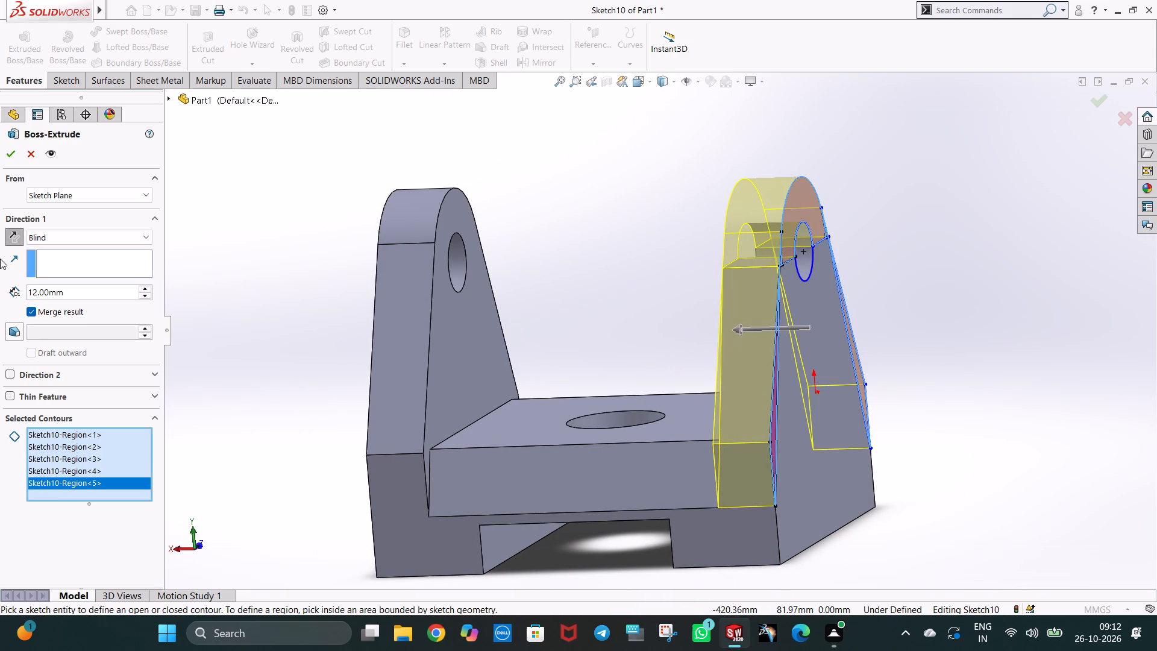
{"action": "left_click", "coordinate": [5, 158]}
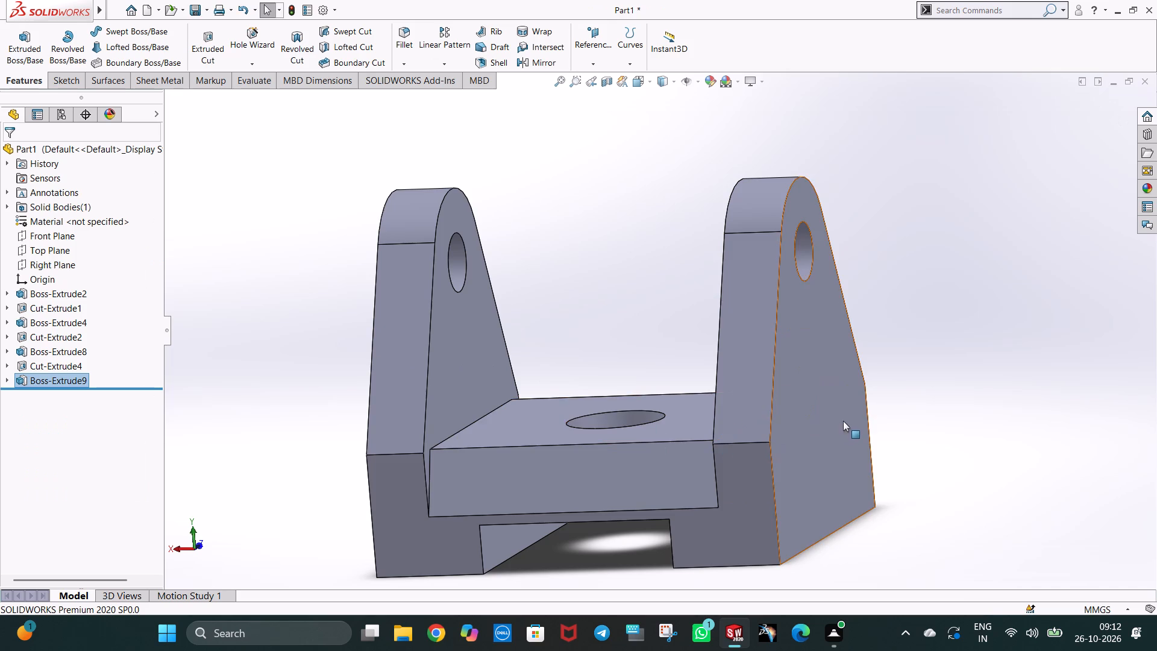
Start a new sketch on the base's top face between the two arms and view it face-on.
{"action": "middle_click_drag", "start_coordinate": [843, 421], "coordinate": [807, 446]}
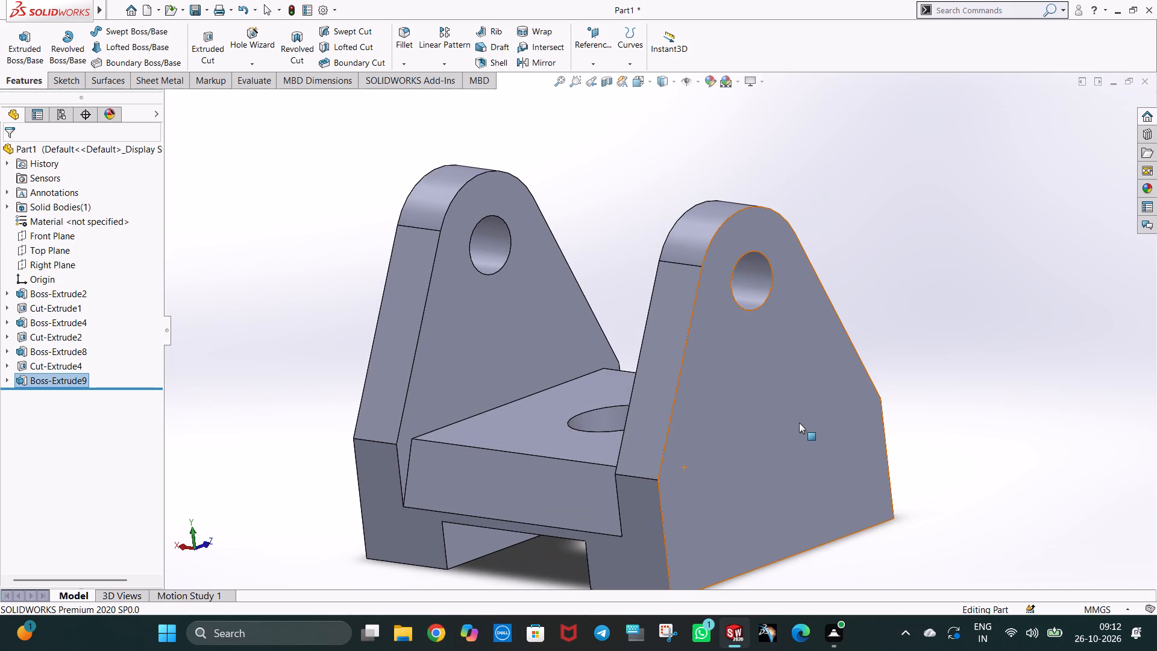
{"action": "key", "text": "ctrl+5"}
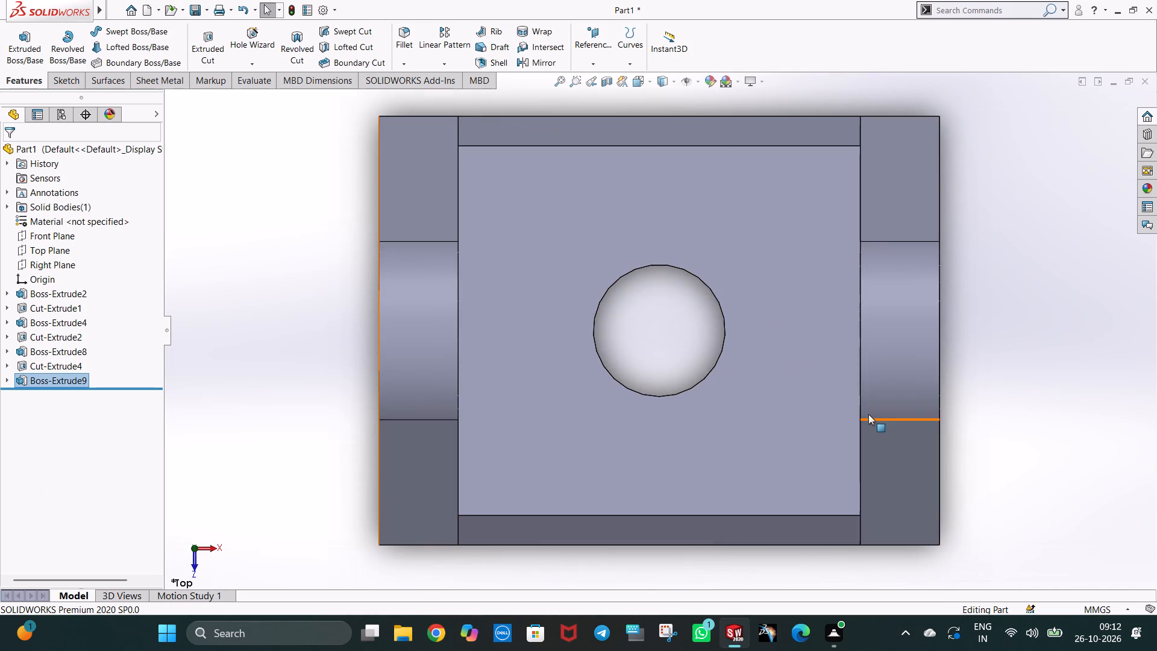
{"action": "middle_click_drag", "start_coordinate": [868, 407], "coordinate": [875, 274]}
{"action": "scroll", "coordinate": [879, 470], "scroll_direction": "up", "scroll_amount": 3}
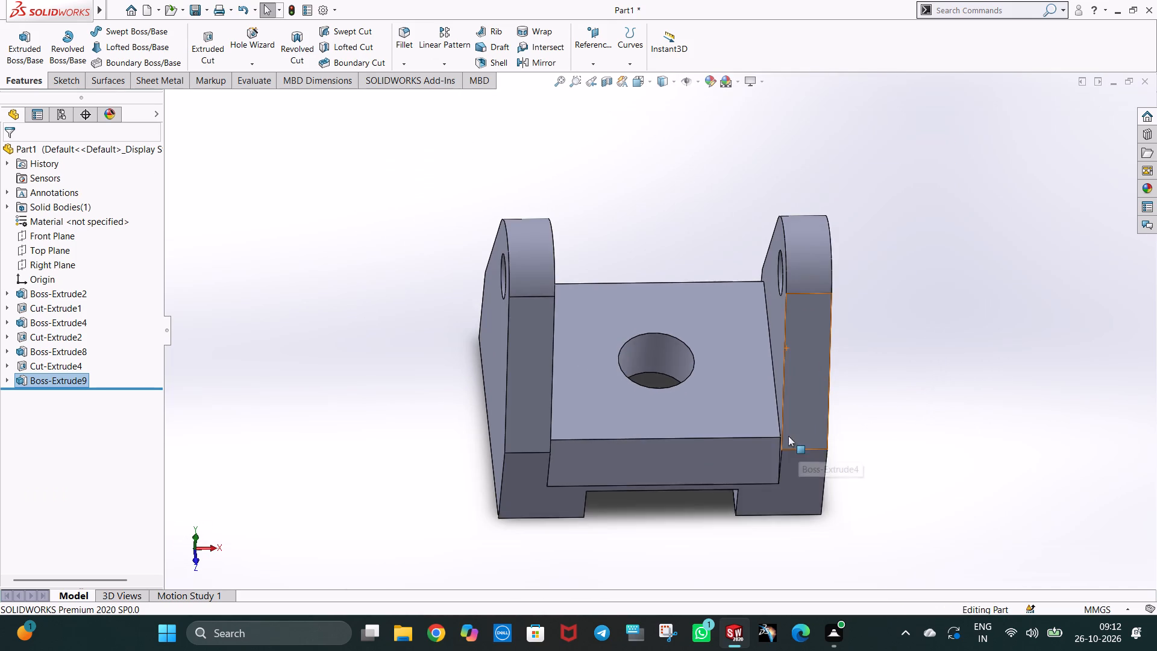
{"action": "middle_click_drag", "start_coordinate": [788, 436], "coordinate": [792, 502]}
{"action": "right_click", "coordinate": [740, 443]}
{"action": "right_click", "coordinate": [736, 392]}
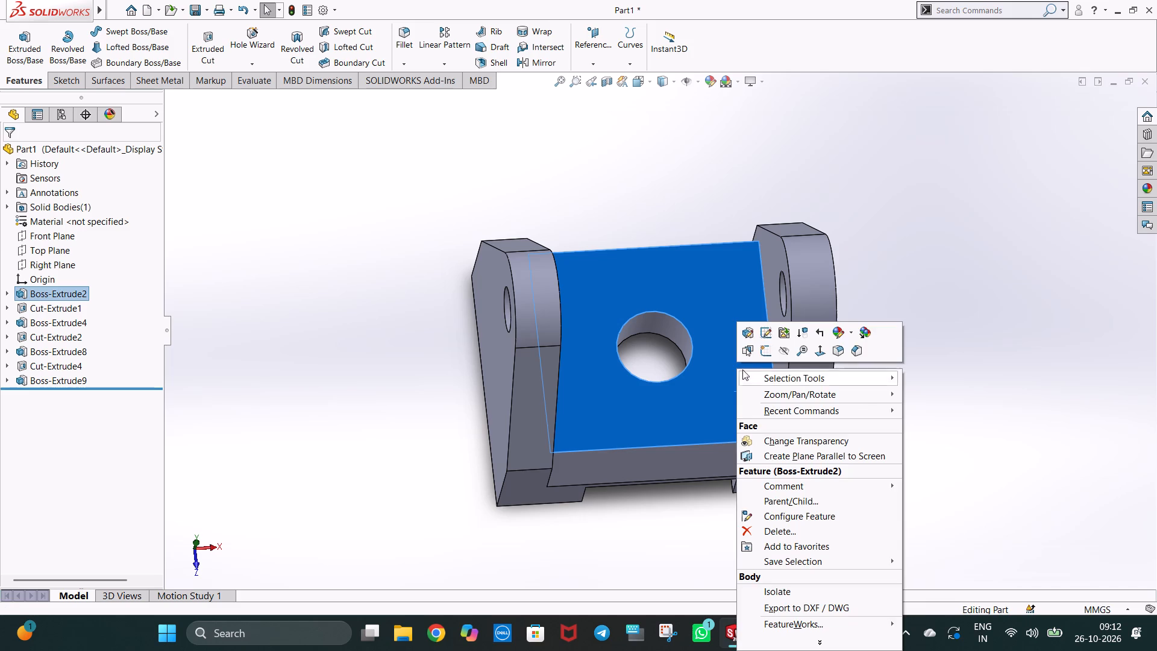
{"action": "left_click", "coordinate": [762, 346]}
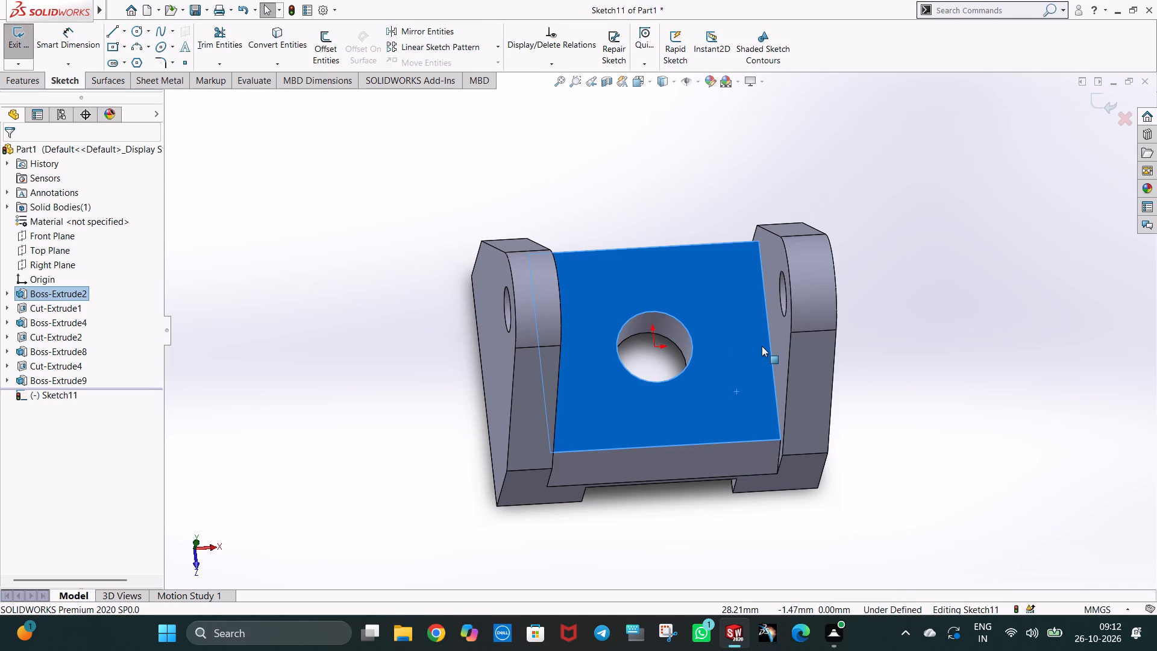
{"action": "key", "text": "ctrl+8"}
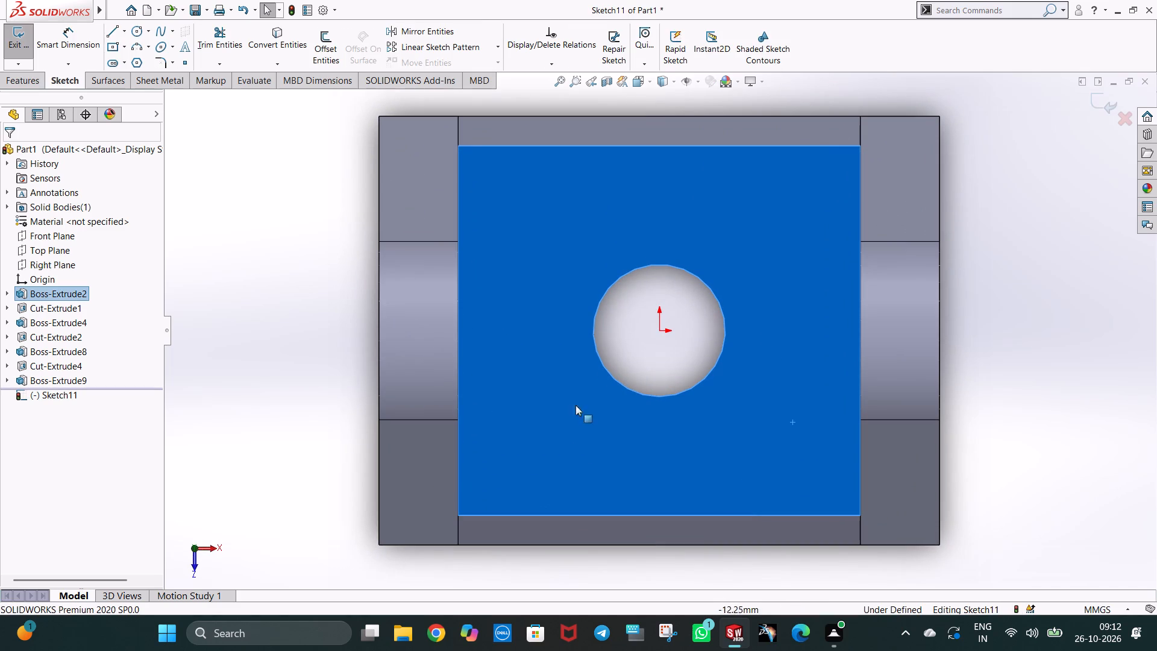
Draw a closed rectangle of lines, 61 mm by about 4.48 mm, over the base's sloped strip at the edge farthest along negative Z.
{"action": "left_click", "coordinate": [113, 40]}
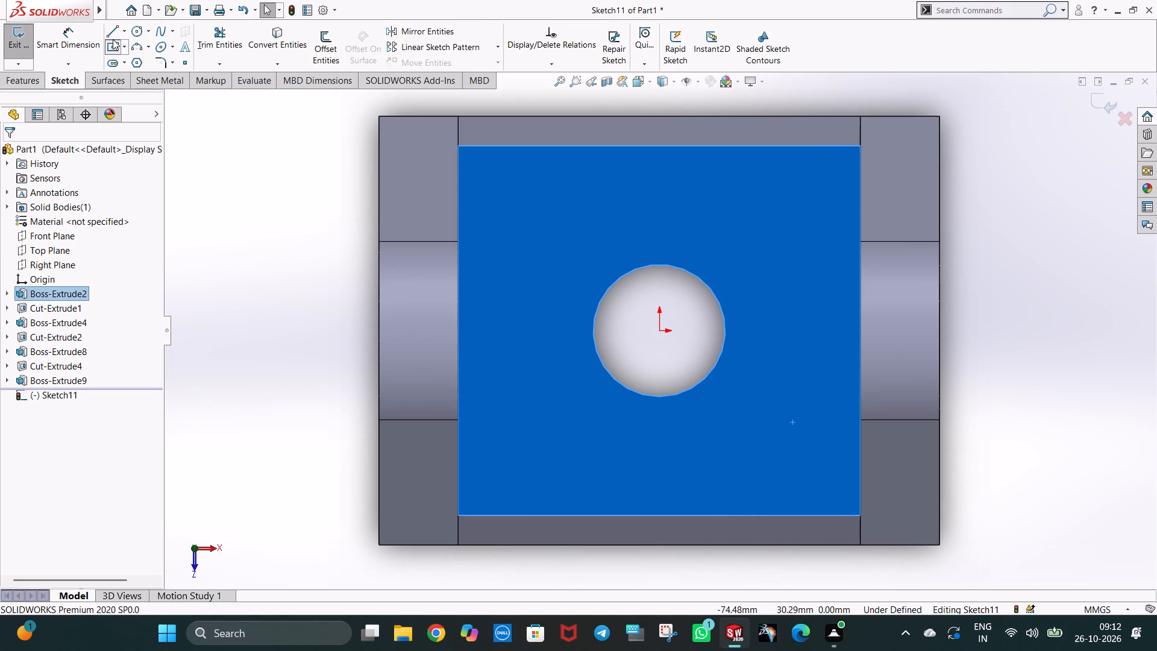
{"action": "left_click", "coordinate": [113, 28]}
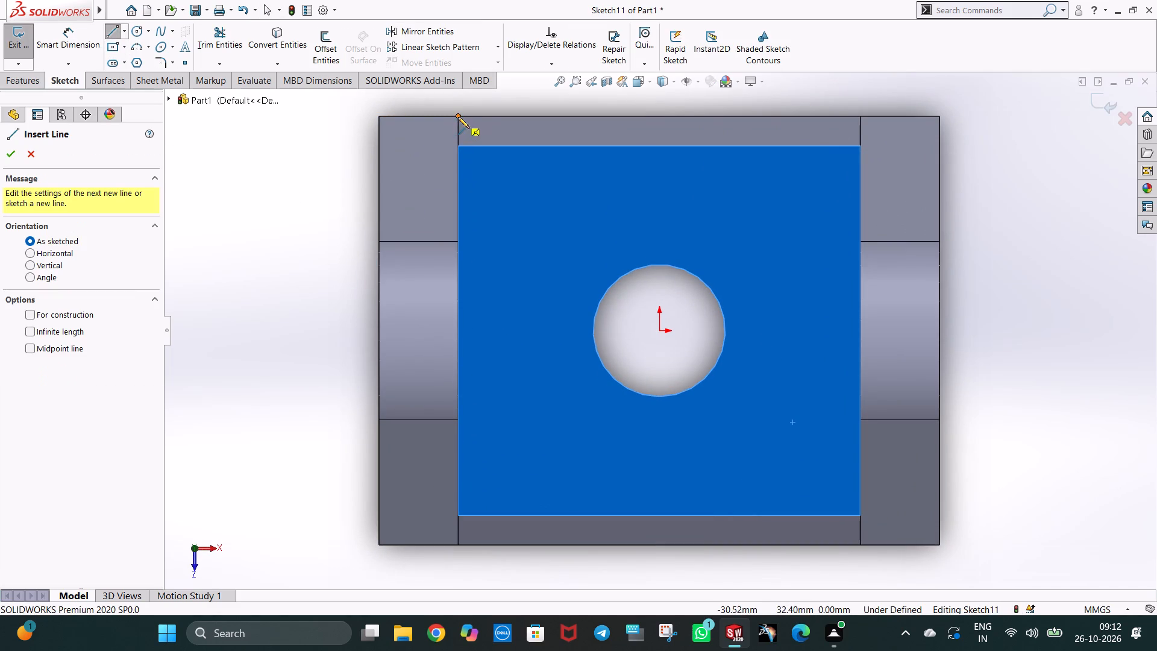
{"action": "left_click", "coordinate": [458, 117]}
{"action": "left_click", "coordinate": [862, 116]}
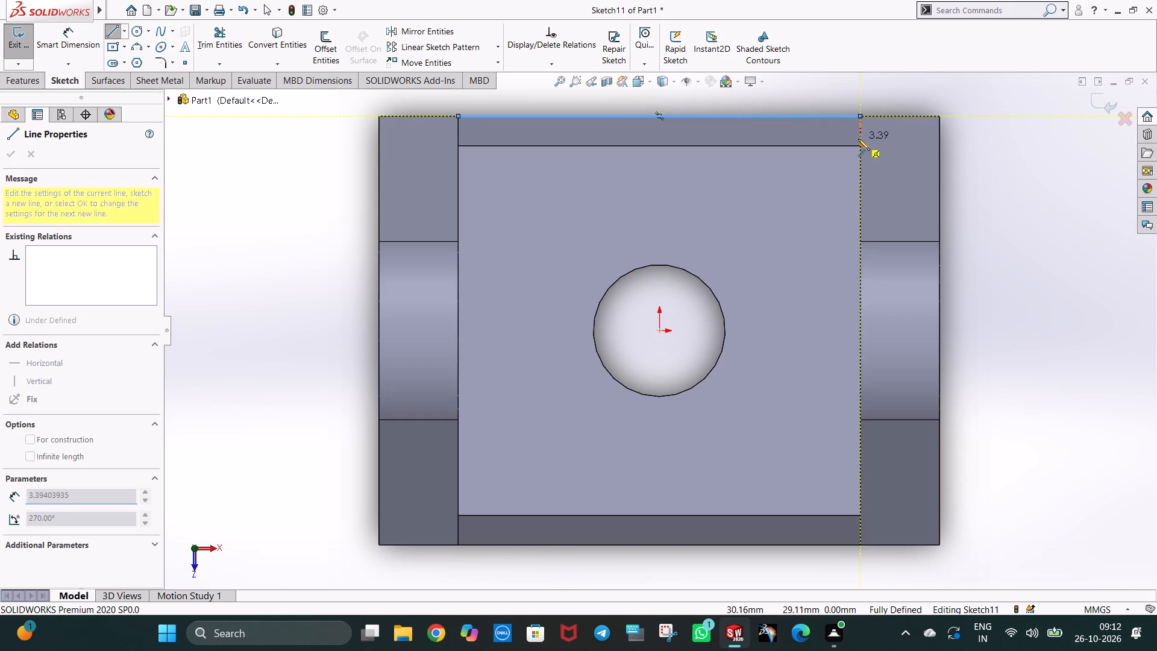
{"action": "left_click", "coordinate": [860, 145]}
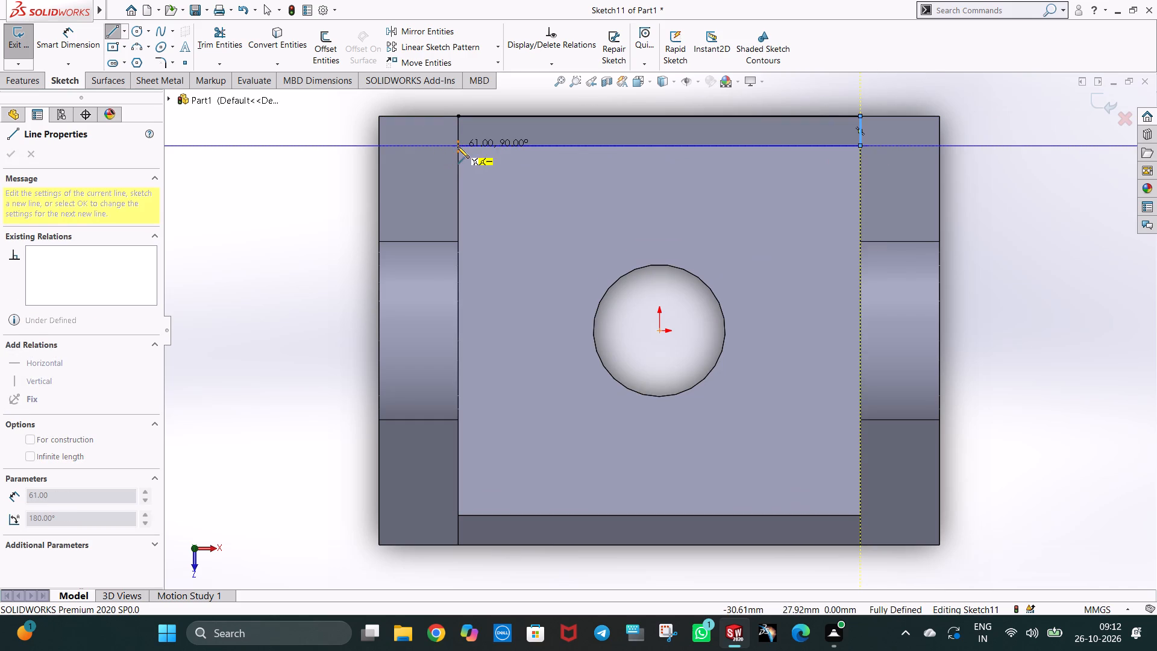
{"action": "left_click", "coordinate": [459, 146]}
{"action": "left_click", "coordinate": [457, 119]}
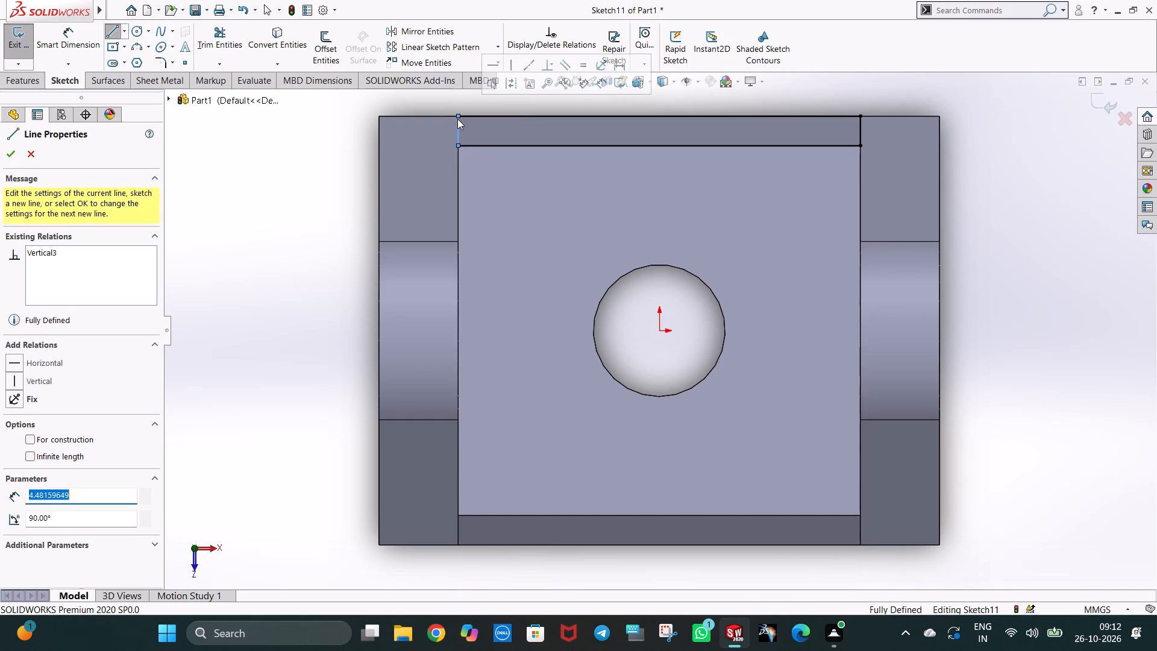
{"action": "key", "text": "Escape"}
Examine the rectangle's position relative to the base's sloped side and both arms from several angles.
{"action": "middle_click_drag", "start_coordinate": [611, 321], "coordinate": [618, 189]}
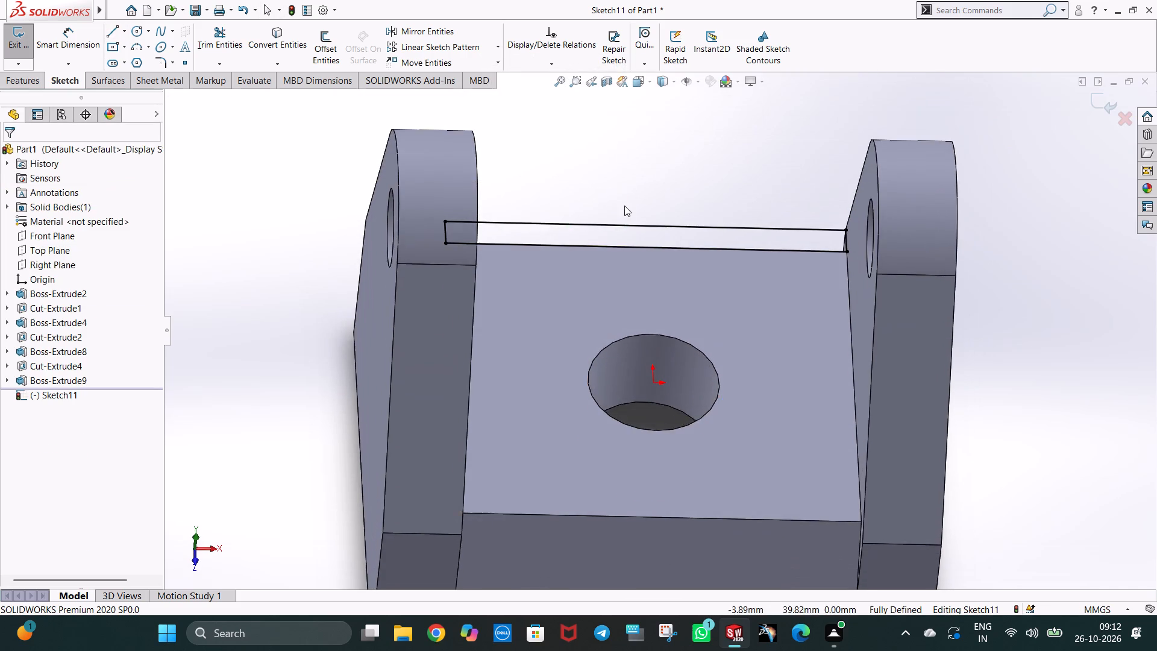
{"action": "scroll", "coordinate": [671, 390], "scroll_direction": "up", "scroll_amount": 3}
{"action": "middle_click_drag", "start_coordinate": [664, 388], "coordinate": [649, 516]}
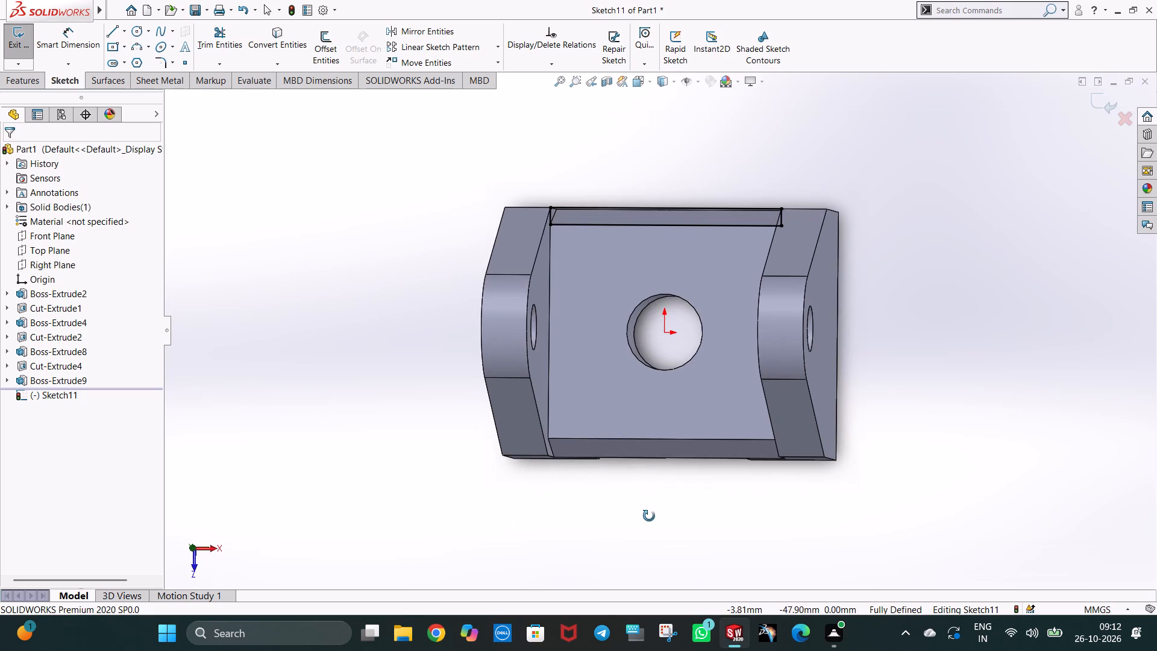
{"action": "middle_click_drag", "start_coordinate": [649, 516], "coordinate": [747, 531]}
{"action": "middle_click_drag", "start_coordinate": [624, 333], "coordinate": [646, 390]}
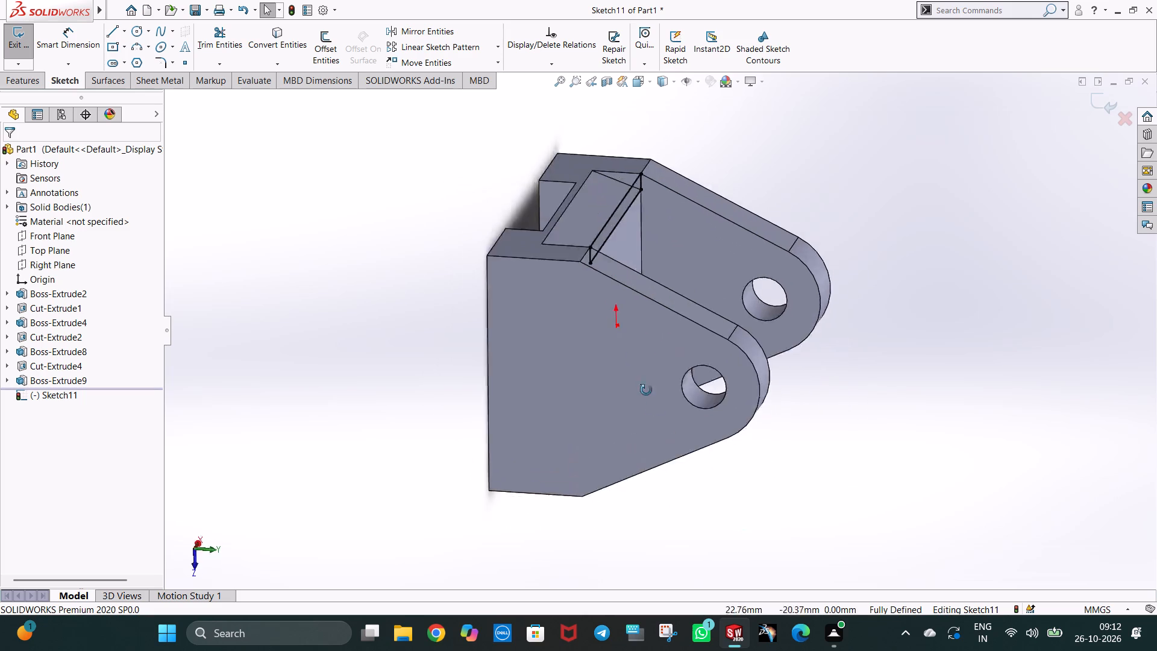
{"action": "middle_click_drag", "start_coordinate": [646, 390], "coordinate": [500, 371]}
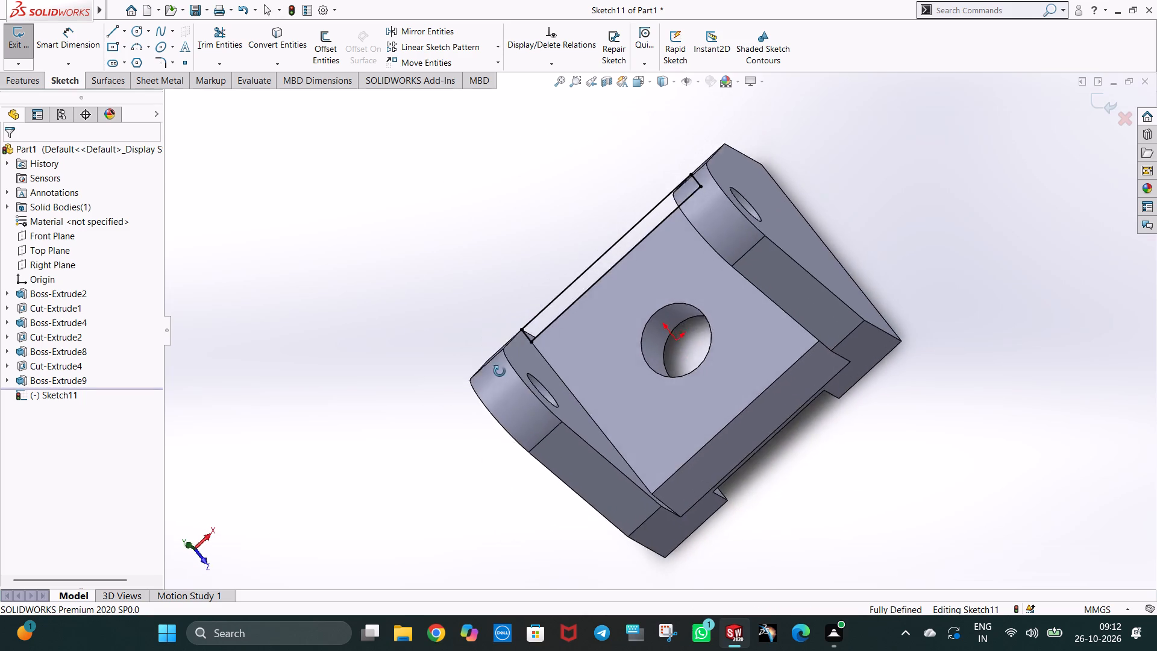
{"action": "middle_click_drag", "start_coordinate": [500, 371], "coordinate": [506, 338]}
{"action": "middle_click_drag", "start_coordinate": [741, 535], "coordinate": [740, 430]}
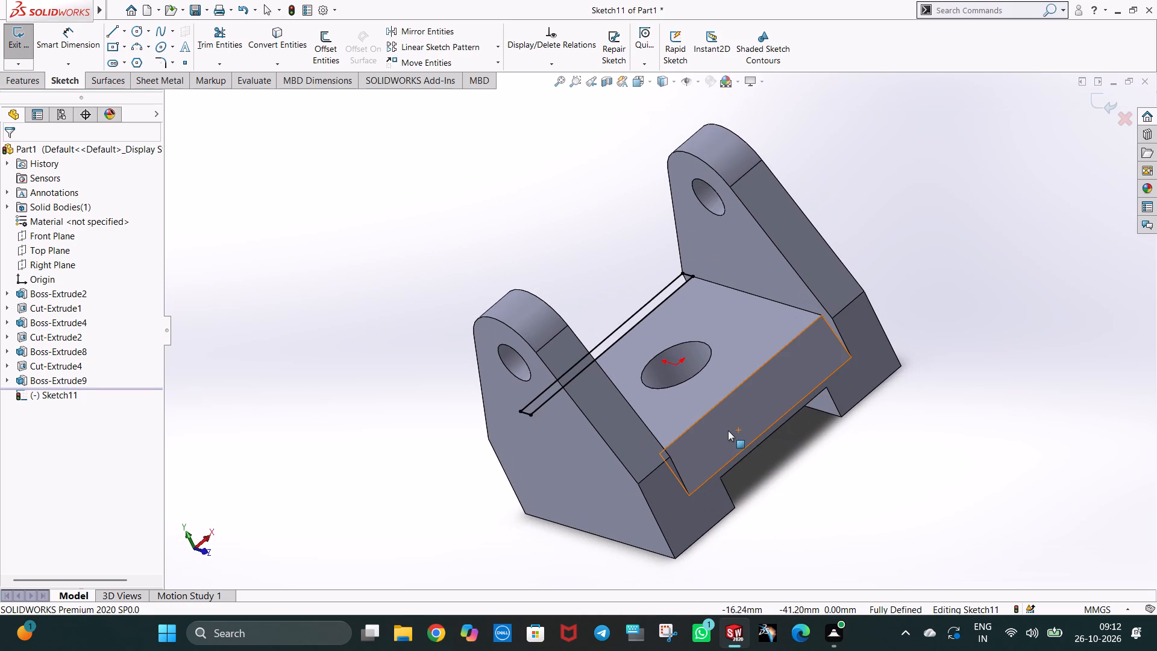
{"action": "key", "text": "ctrl+5"}
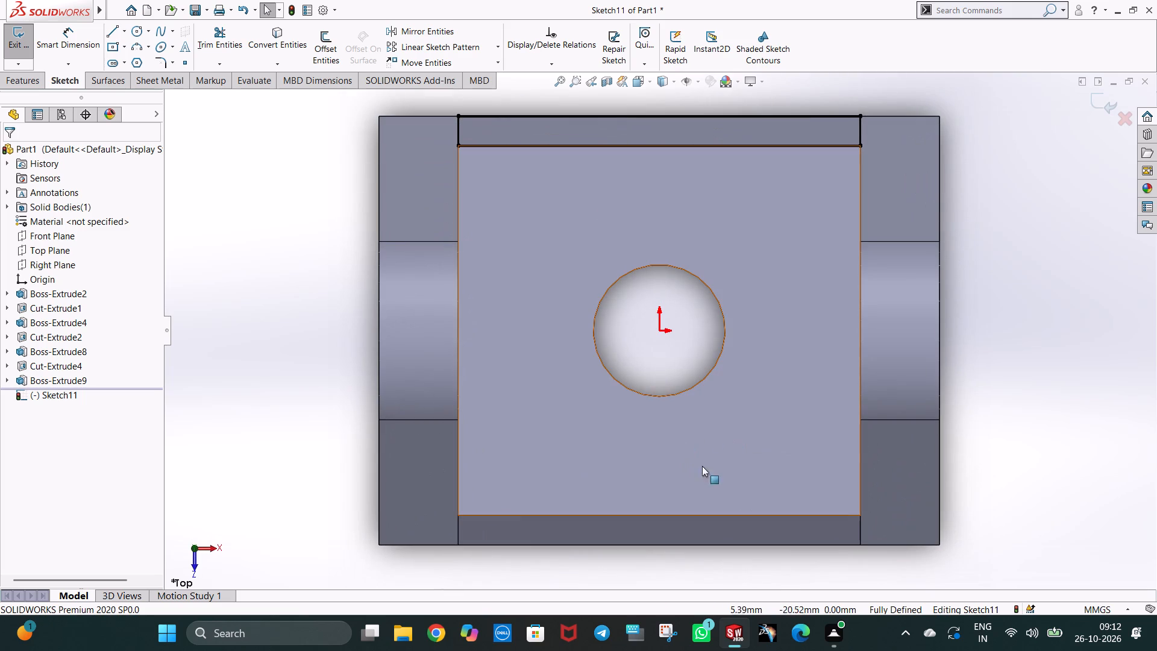
{"action": "scroll", "coordinate": [723, 459], "scroll_direction": "up", "scroll_amount": 2}
{"action": "middle_click_drag", "start_coordinate": [921, 406], "coordinate": [830, 517]}
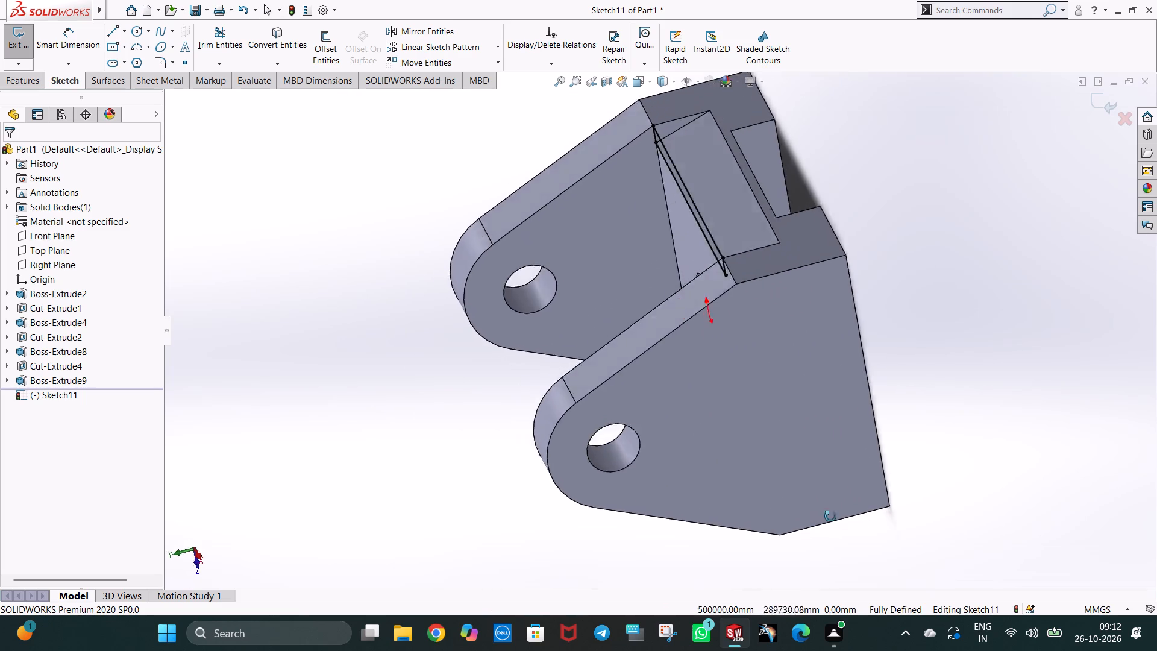
{"action": "middle_click_drag", "start_coordinate": [830, 517], "coordinate": [898, 471]}
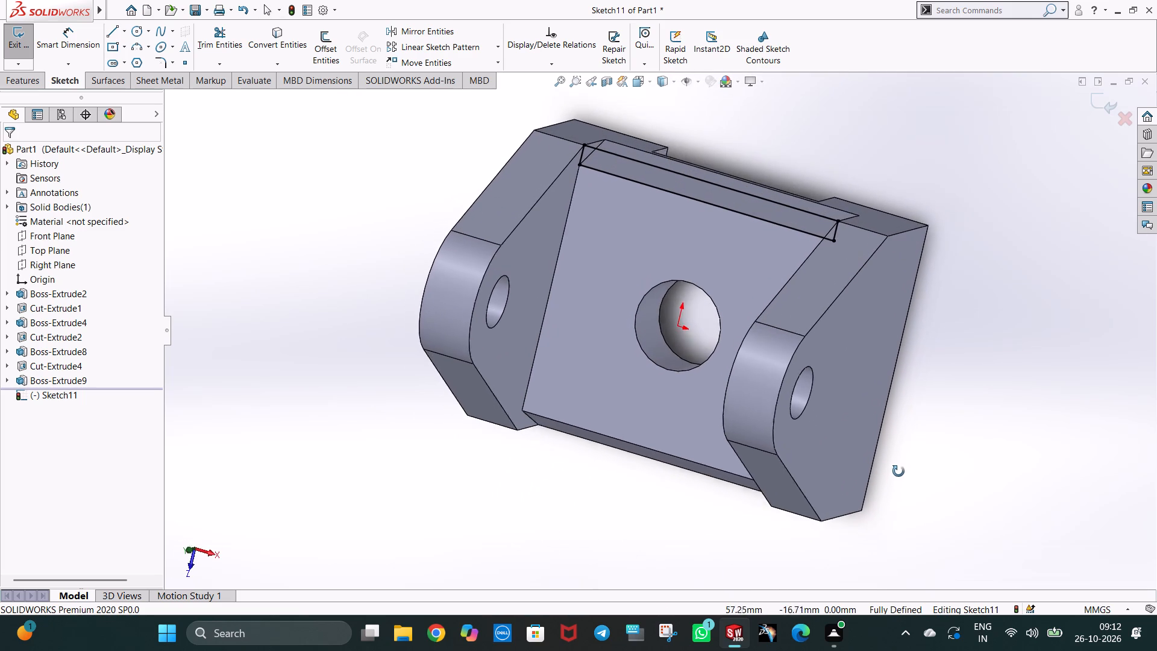
{"action": "middle_click_drag", "start_coordinate": [898, 471], "coordinate": [895, 480]}
Boss-extrude the rectangle at the base's negative-Z edge 13 mm, reversed downward to fill the sloped side between the arms.
{"action": "left_click", "coordinate": [12, 83]}
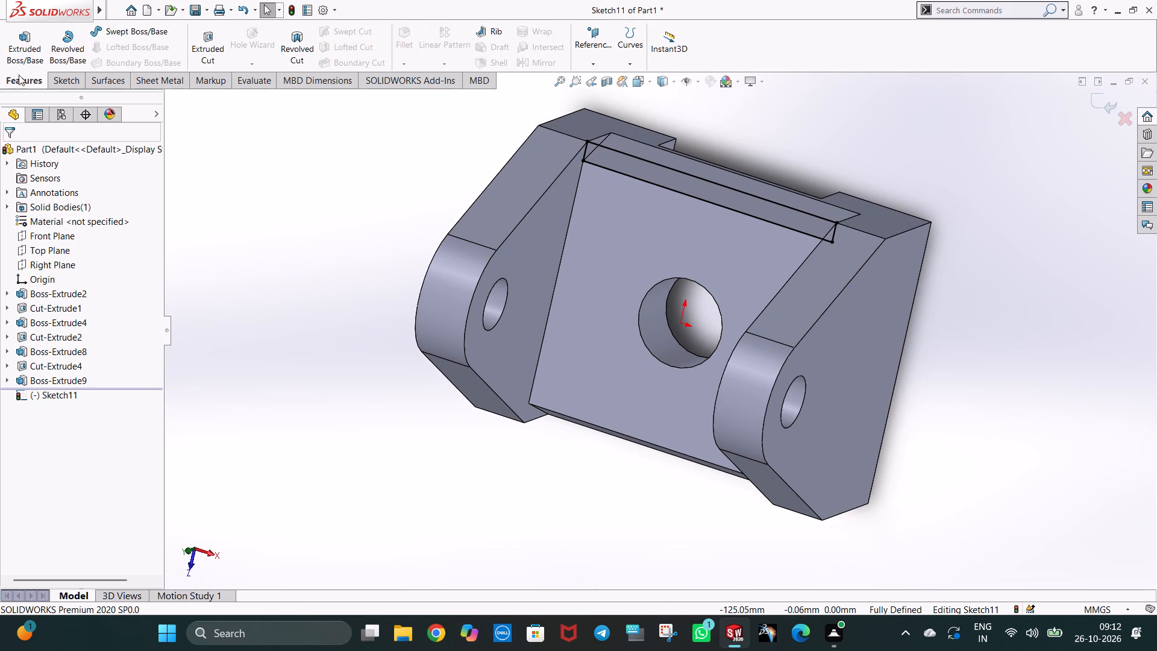
{"action": "left_click", "coordinate": [30, 46]}
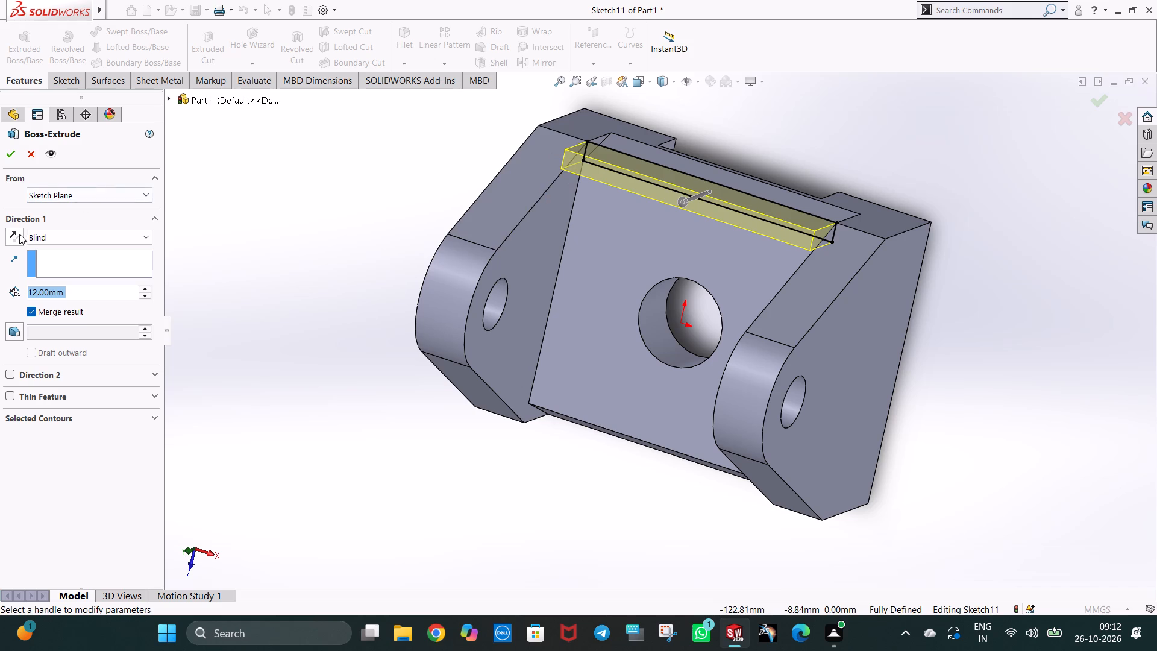
{"action": "left_click", "coordinate": [15, 237]}
{"action": "middle_click_drag", "start_coordinate": [695, 186], "coordinate": [649, 340]}
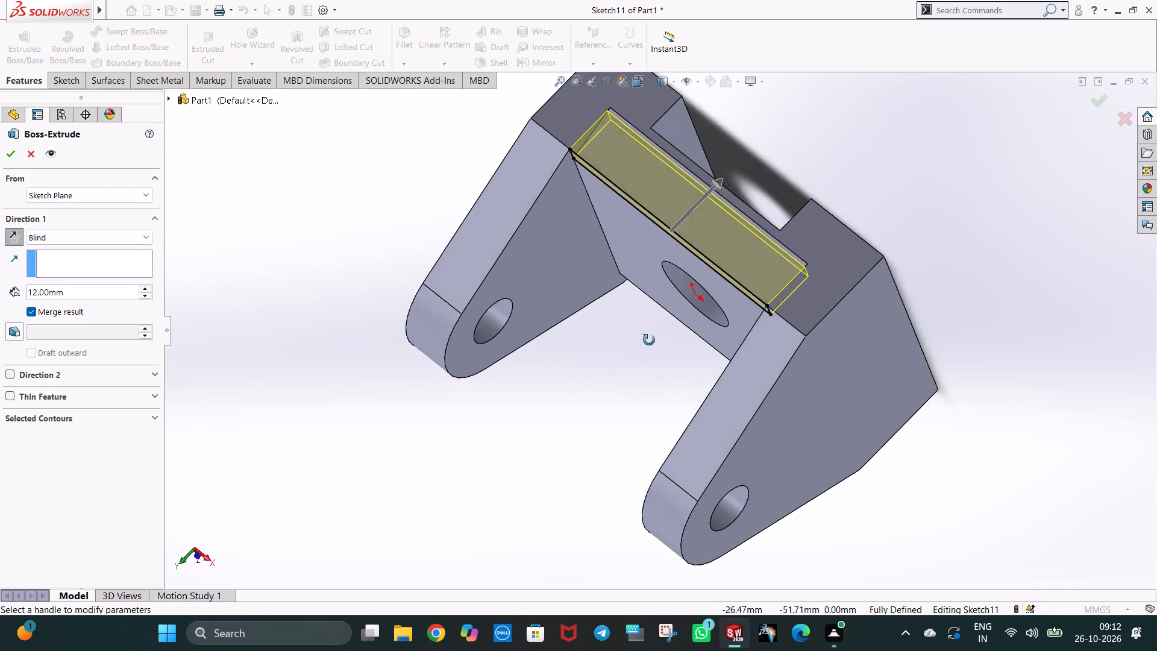
{"action": "middle_click_drag", "start_coordinate": [649, 340], "coordinate": [639, 397]}
{"action": "left_click_drag", "start_coordinate": [67, 292], "coordinate": [24, 302]}
{"action": "type", "text": "13"}
{"action": "key", "text": "Return"}
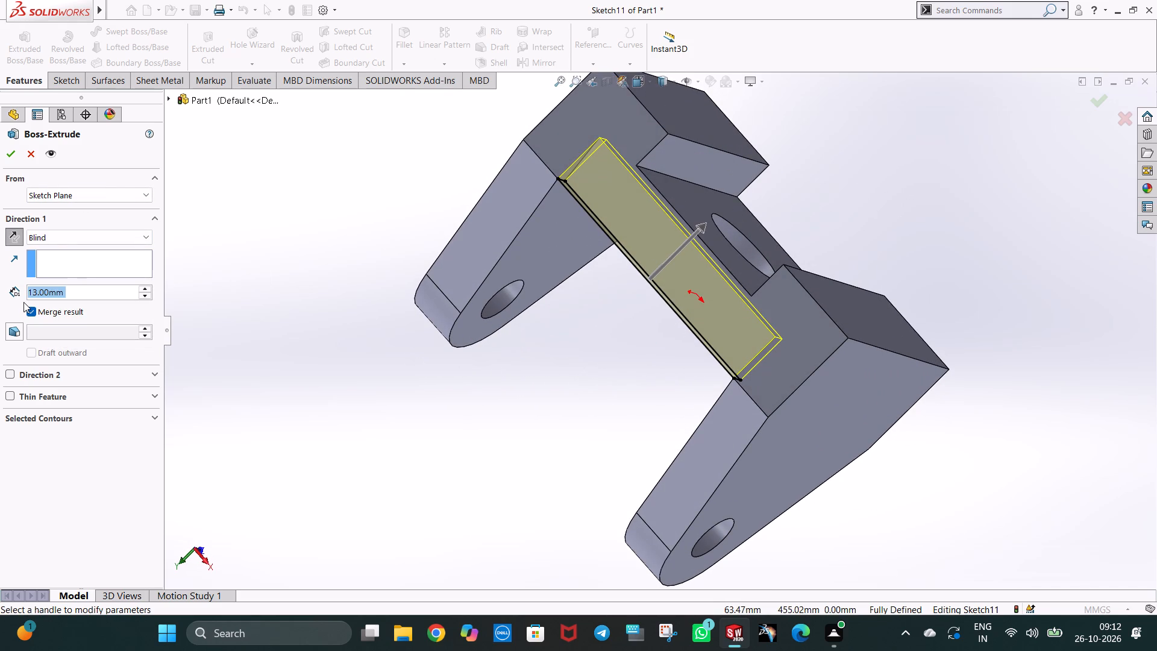
{"action": "middle_click_drag", "start_coordinate": [726, 358], "coordinate": [841, 381]}
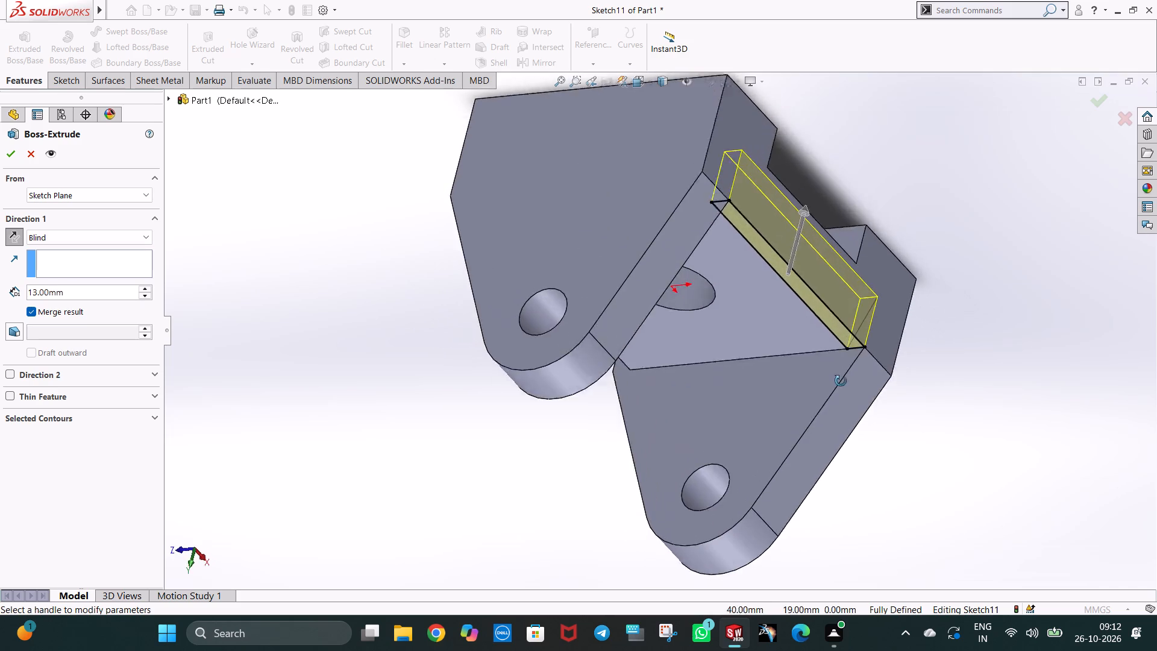
{"action": "middle_click_drag", "start_coordinate": [841, 381], "coordinate": [848, 412]}
{"action": "key", "text": "ctrl+8"}
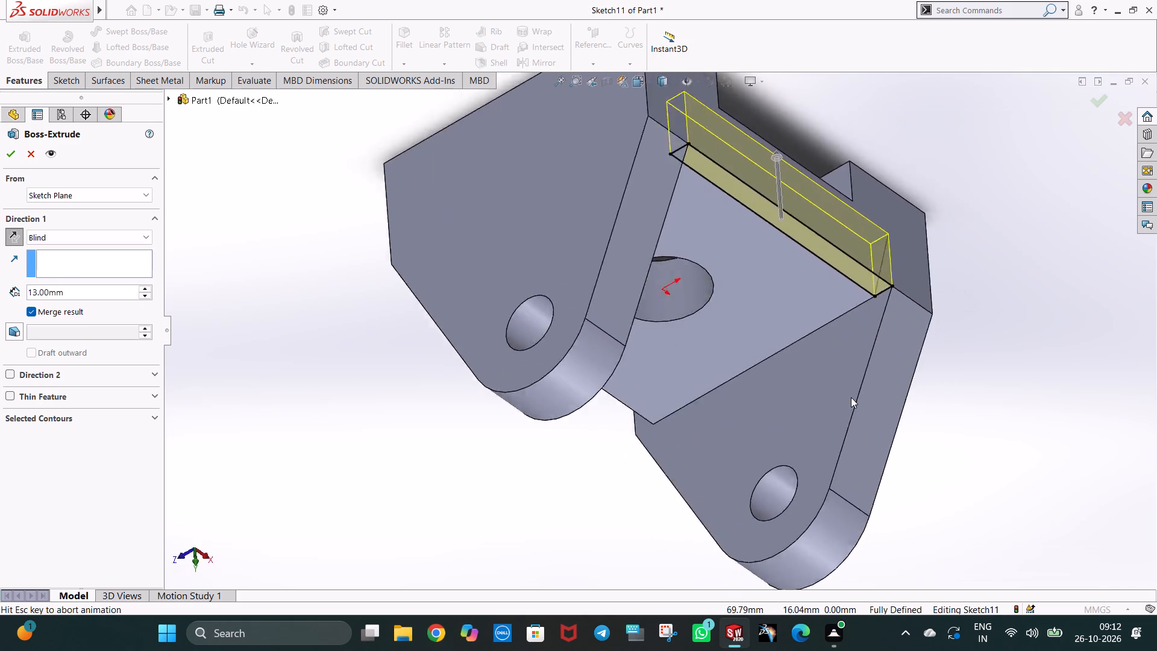
{"action": "middle_click_drag", "start_coordinate": [809, 458], "coordinate": [806, 313]}
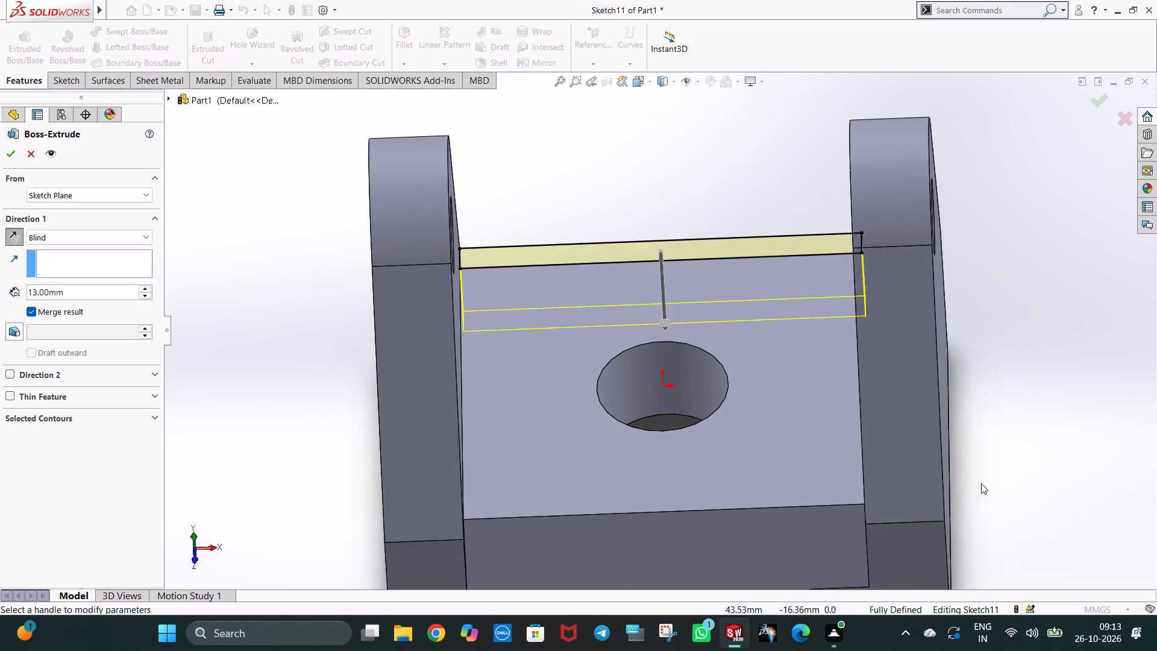
{"action": "middle_click_drag", "start_coordinate": [990, 507], "coordinate": [820, 512]}
{"action": "scroll", "coordinate": [916, 492], "scroll_direction": "up", "scroll_amount": 2}
{"action": "middle_click_drag", "start_coordinate": [1018, 467], "coordinate": [1015, 480]}
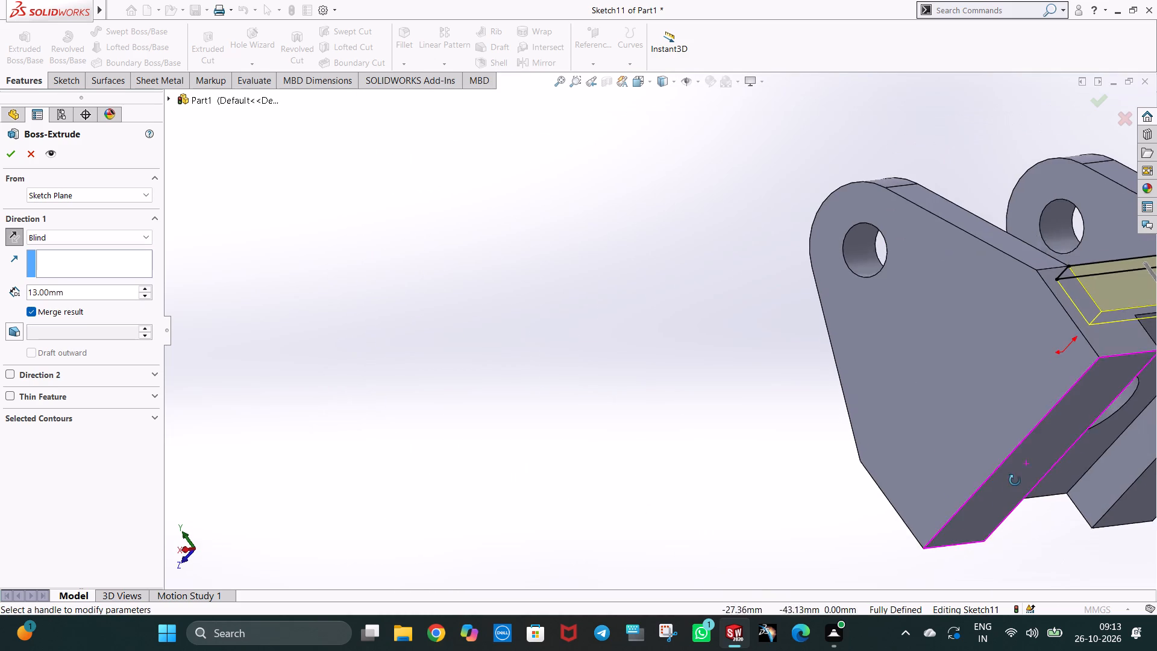
{"action": "middle_click_drag", "start_coordinate": [1015, 480], "coordinate": [997, 515]}
{"action": "middle_click_drag", "start_coordinate": [1151, 398], "coordinate": [1080, 456]}
{"action": "middle_click_drag", "start_coordinate": [1073, 338], "coordinate": [1077, 397]}
{"action": "left_click", "coordinate": [13, 157]}
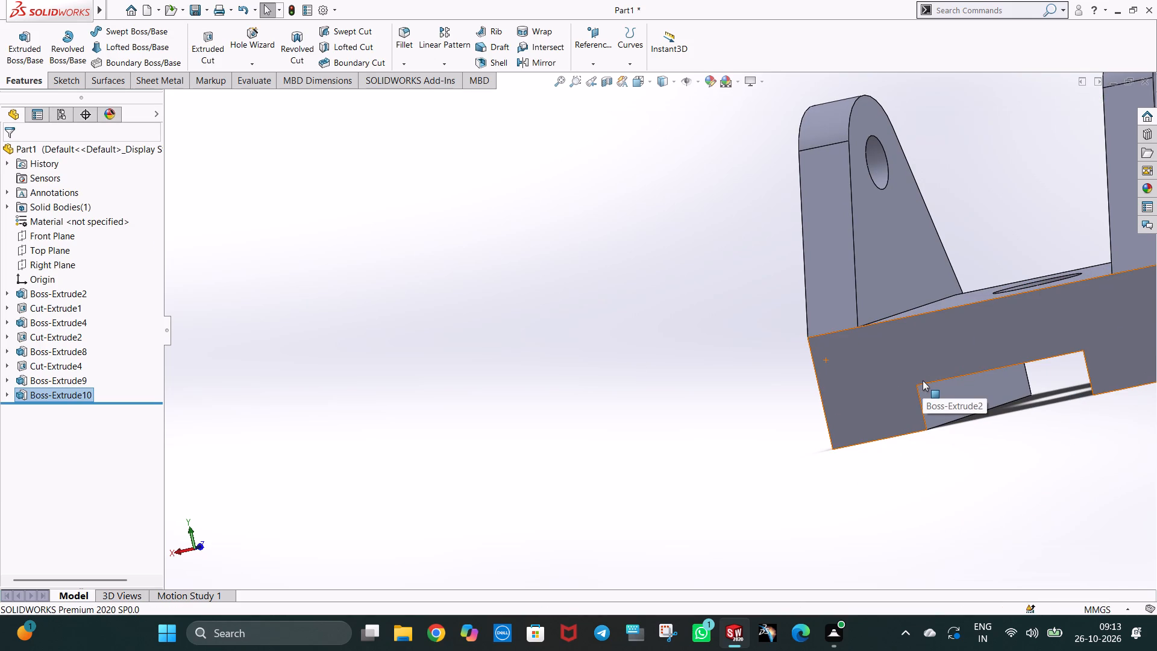
{"action": "key", "text": "Escape"}
Start a new sketch on the base's top face between the two arms, viewed face-on.
{"action": "scroll", "coordinate": [956, 497], "scroll_direction": "up", "scroll_amount": 1}
{"action": "middle_click_drag", "start_coordinate": [986, 498], "coordinate": [887, 504]}
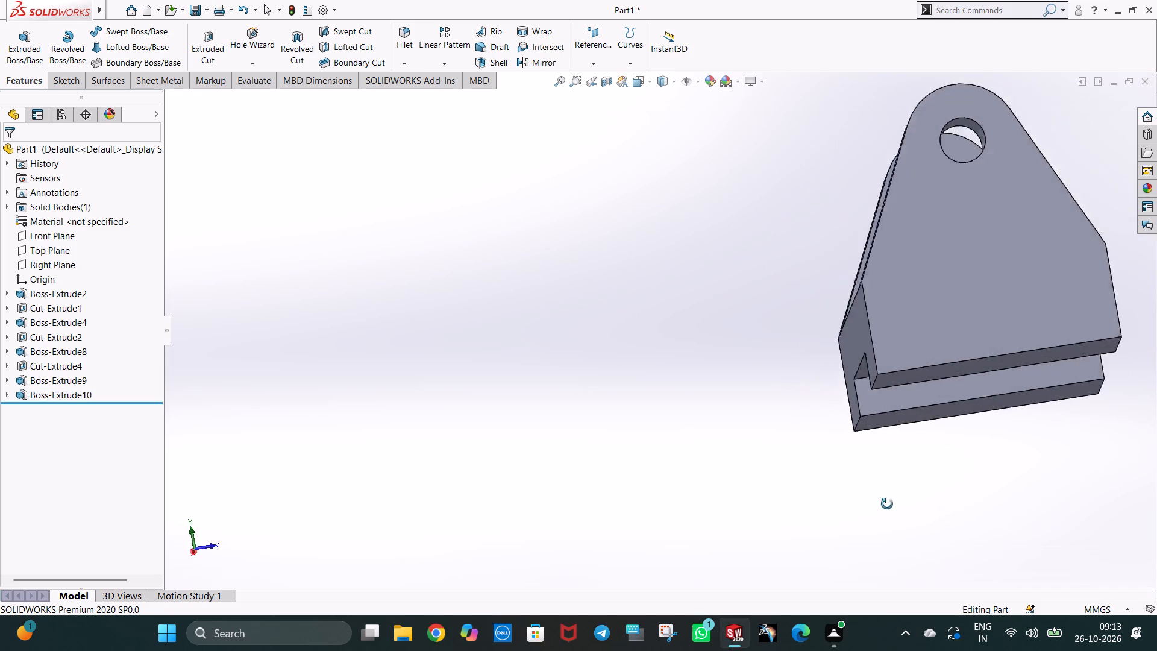
{"action": "middle_click_drag", "start_coordinate": [887, 504], "coordinate": [765, 522]}
{"action": "middle_click_drag", "start_coordinate": [884, 383], "coordinate": [802, 502]}
{"action": "middle_click_drag", "start_coordinate": [936, 303], "coordinate": [871, 333]}
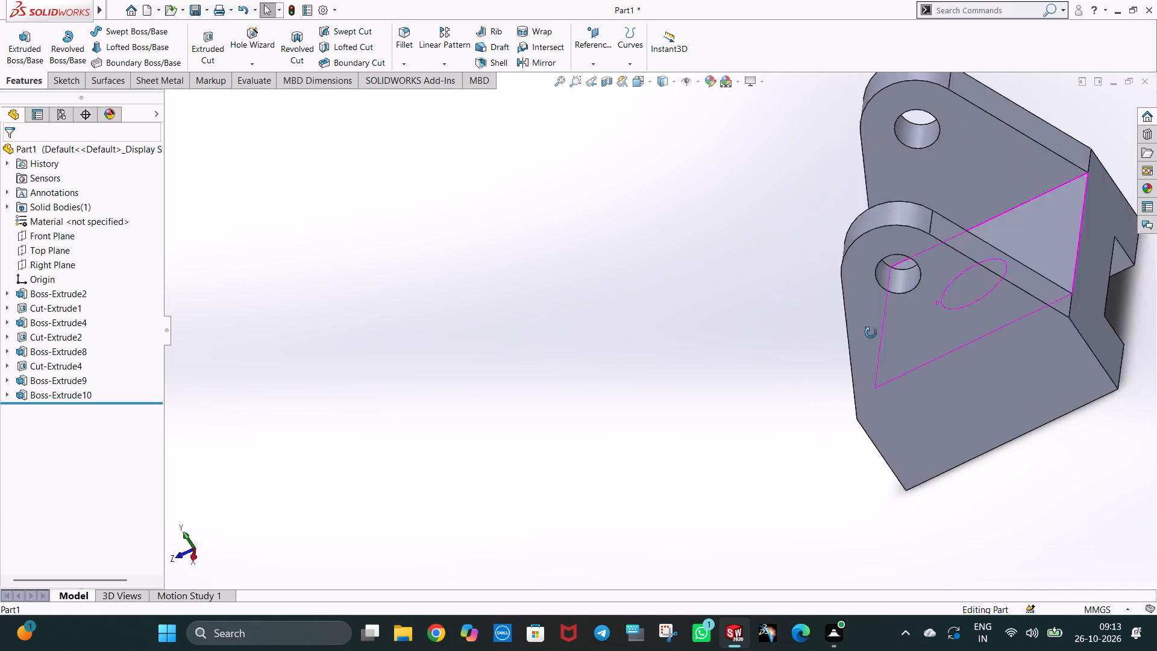
{"action": "middle_click_drag", "start_coordinate": [871, 333], "coordinate": [883, 415]}
{"action": "key", "text": "ctrl+8"}
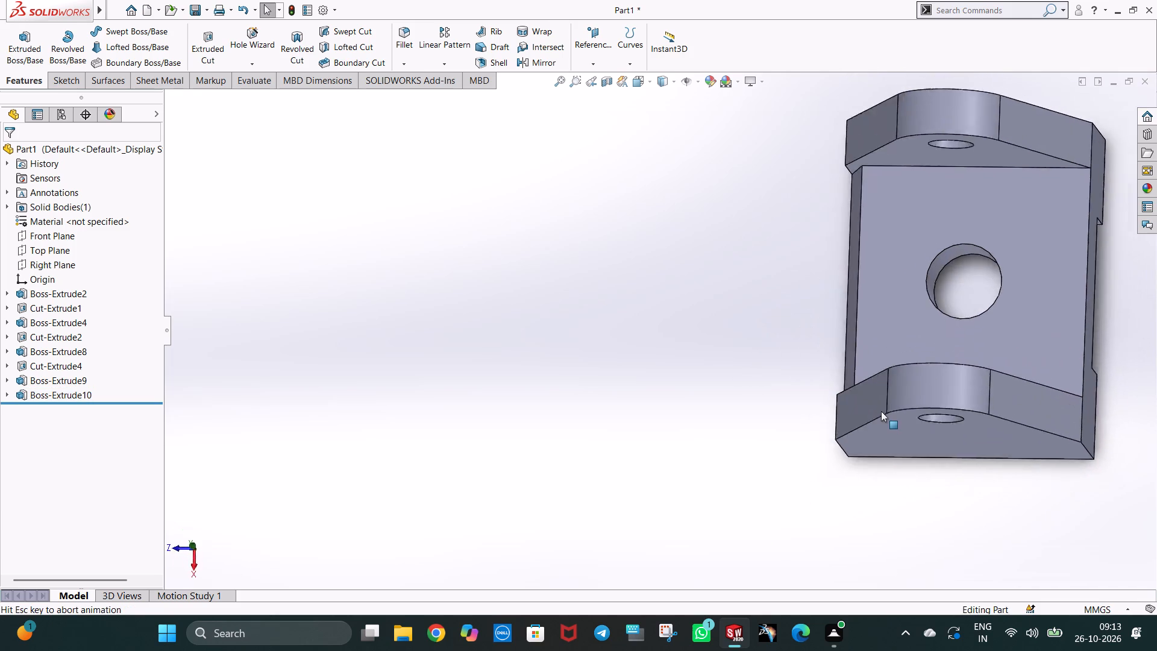
{"action": "left_click", "coordinate": [80, 82]}
{"action": "right_click", "coordinate": [901, 196]}
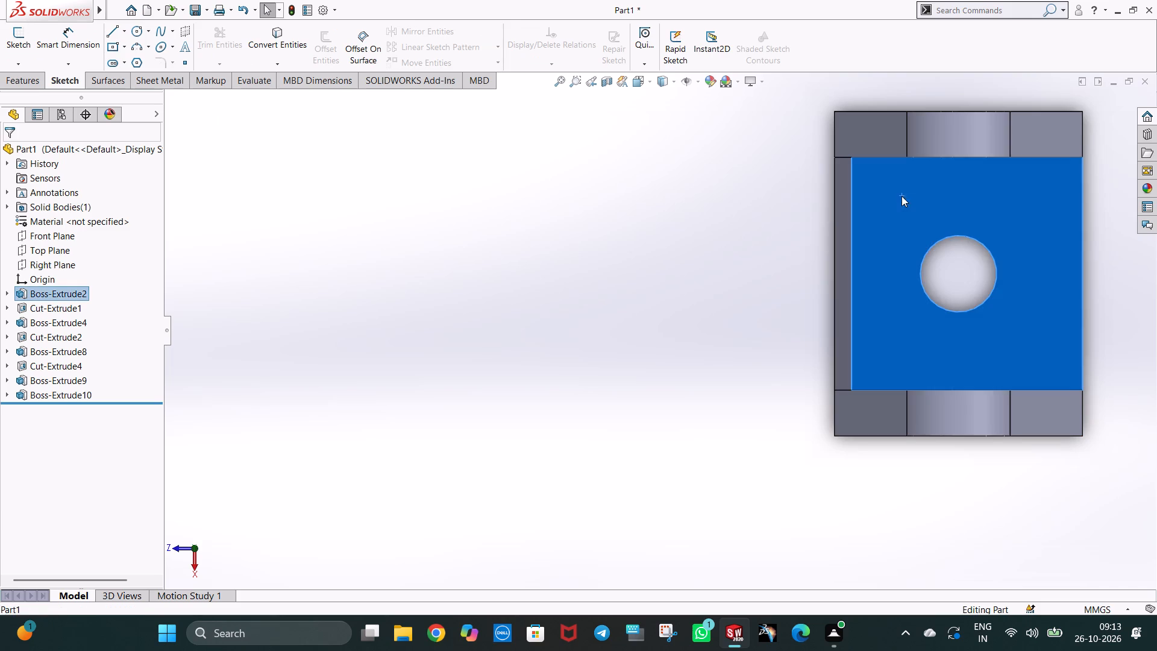
{"action": "left_click", "coordinate": [926, 181]}
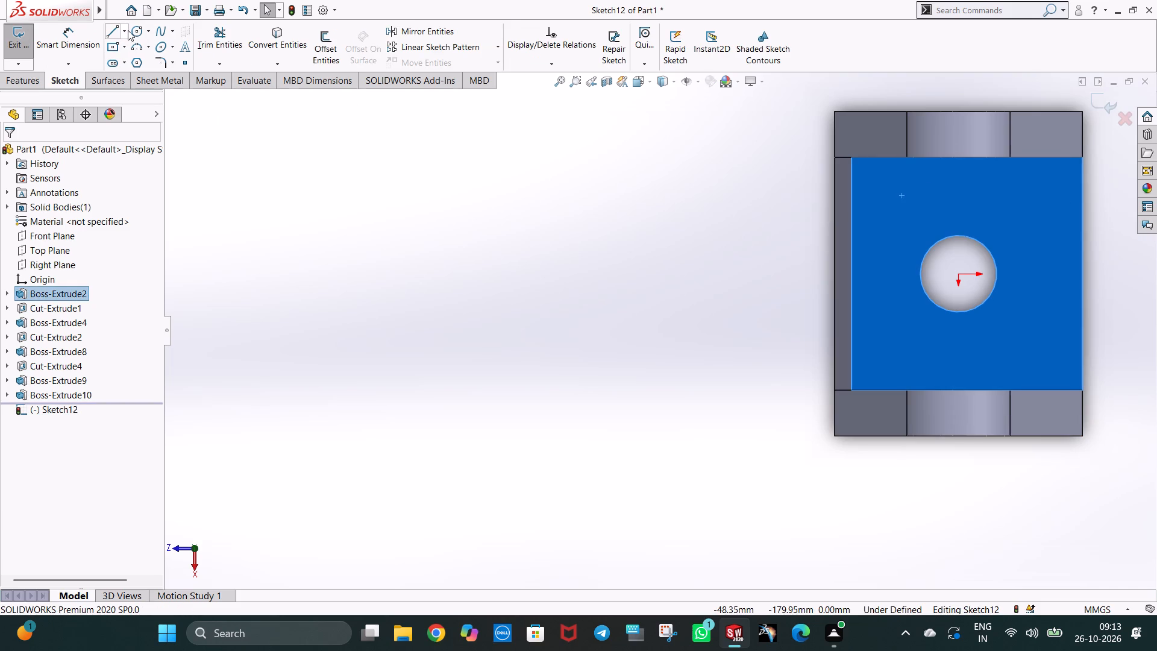
Draw a closed rectangle of lines, 61 mm by about 4.48 mm, over the base's sloped strip at the positive-Z edge.
{"action": "left_click", "coordinate": [112, 31]}
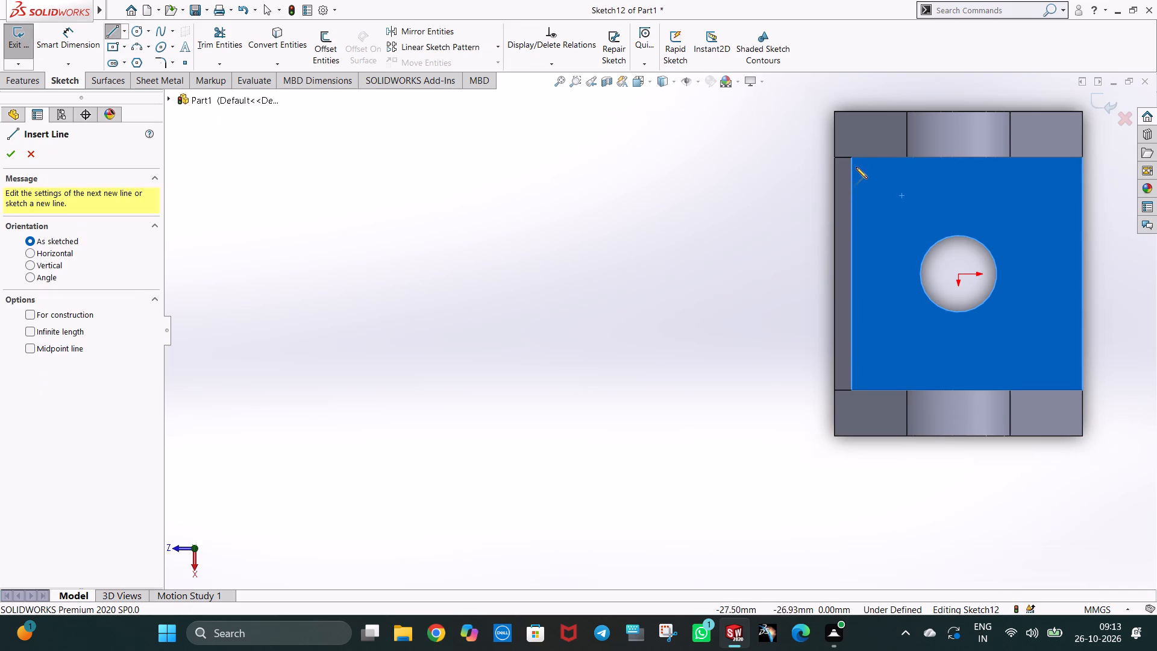
{"action": "left_click", "coordinate": [853, 158]}
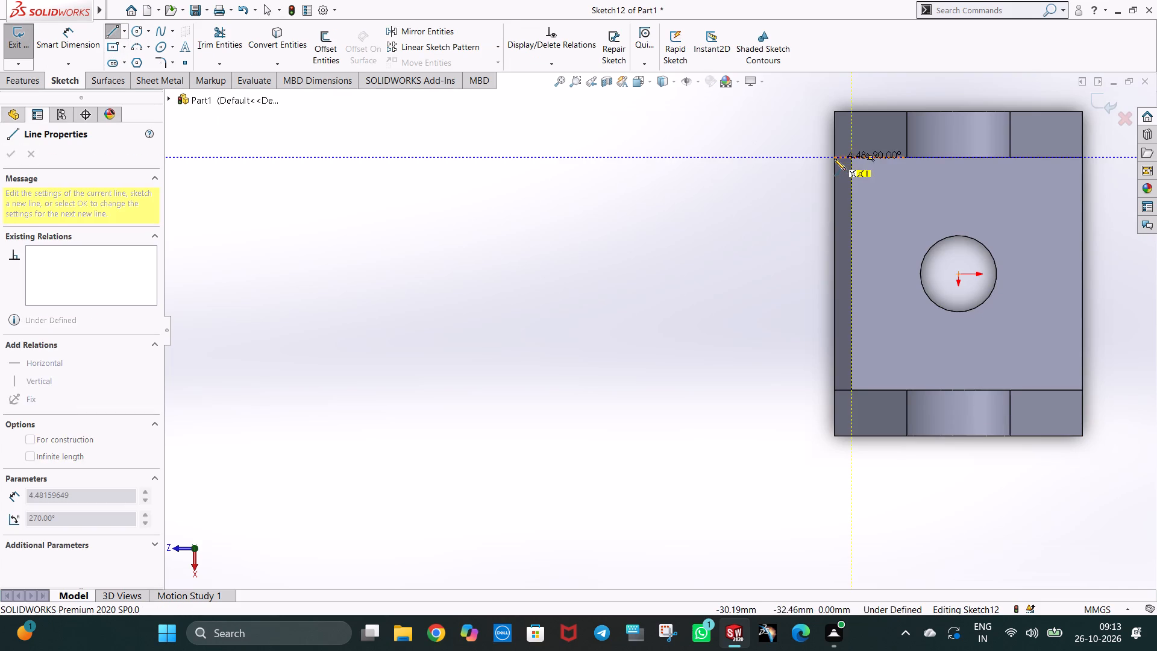
{"action": "left_click", "coordinate": [834, 159]}
{"action": "left_click", "coordinate": [835, 391]}
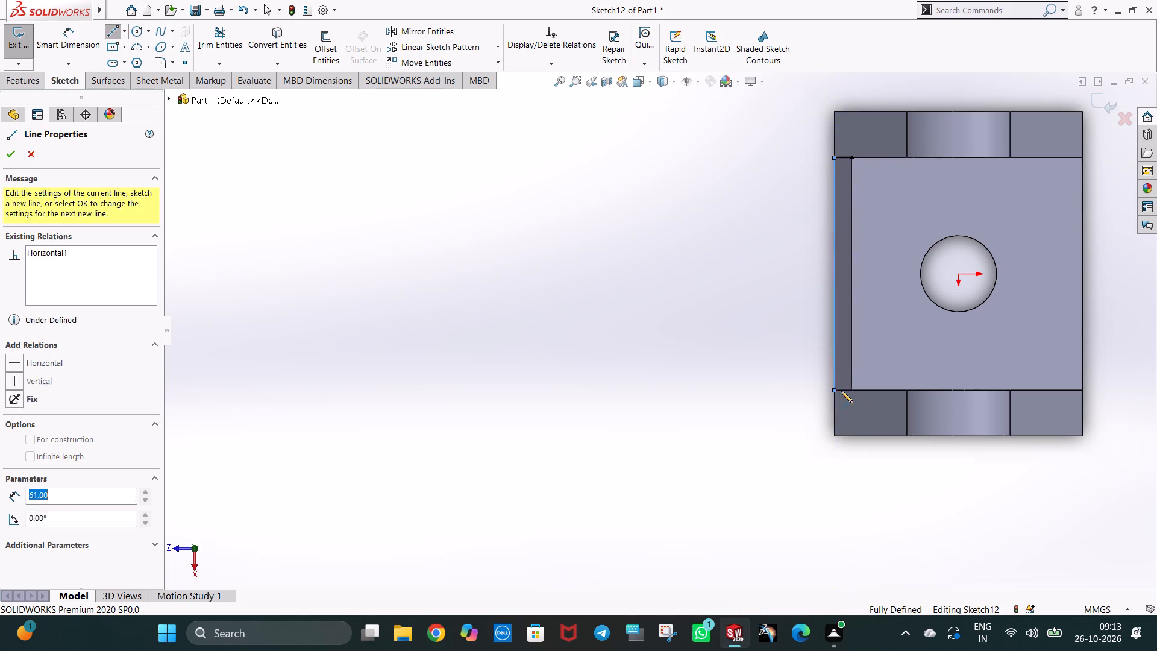
{"action": "left_click", "coordinate": [853, 390]}
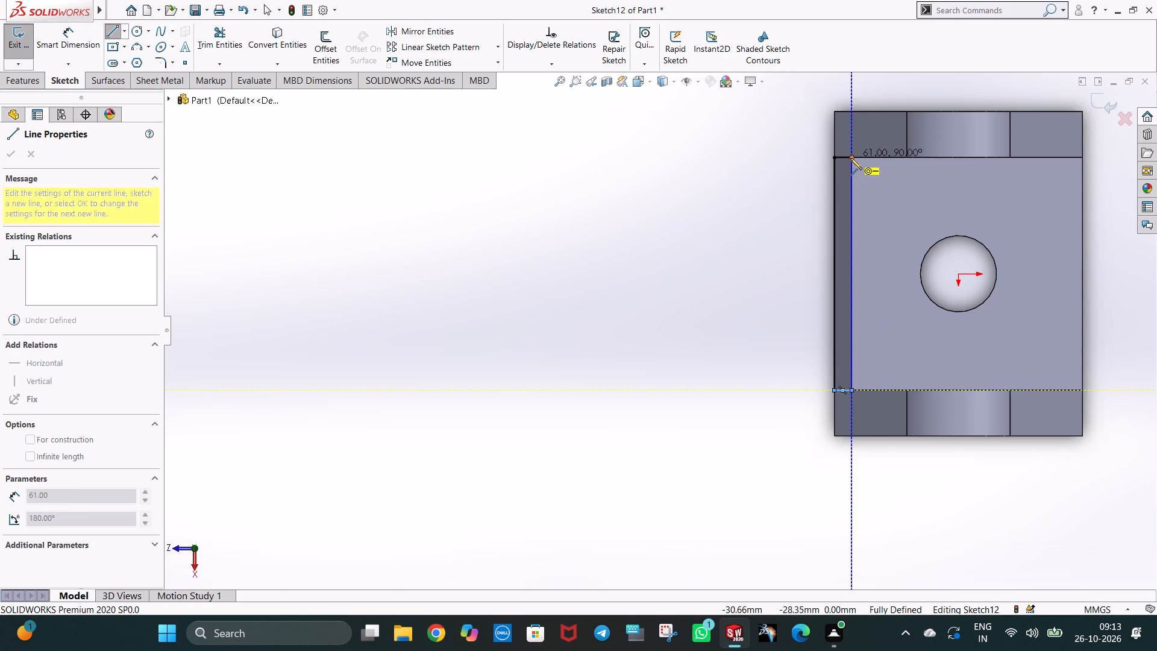
{"action": "left_click", "coordinate": [851, 156]}
{"action": "key", "text": "Escape"}
{"action": "key", "text": "Escape"}
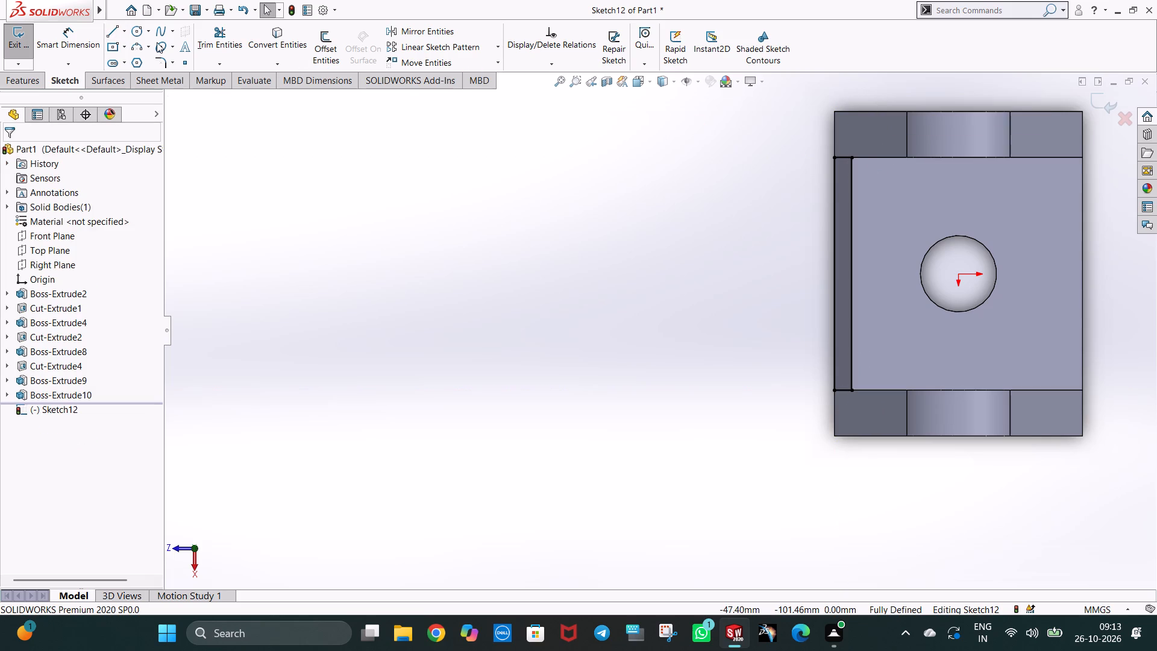
Boss-extrude the rectangle at the base's positive-Z edge 13 mm, reversed downward to fill the remaining sloped side.
{"action": "left_click", "coordinate": [36, 74]}
{"action": "left_click", "coordinate": [39, 48]}
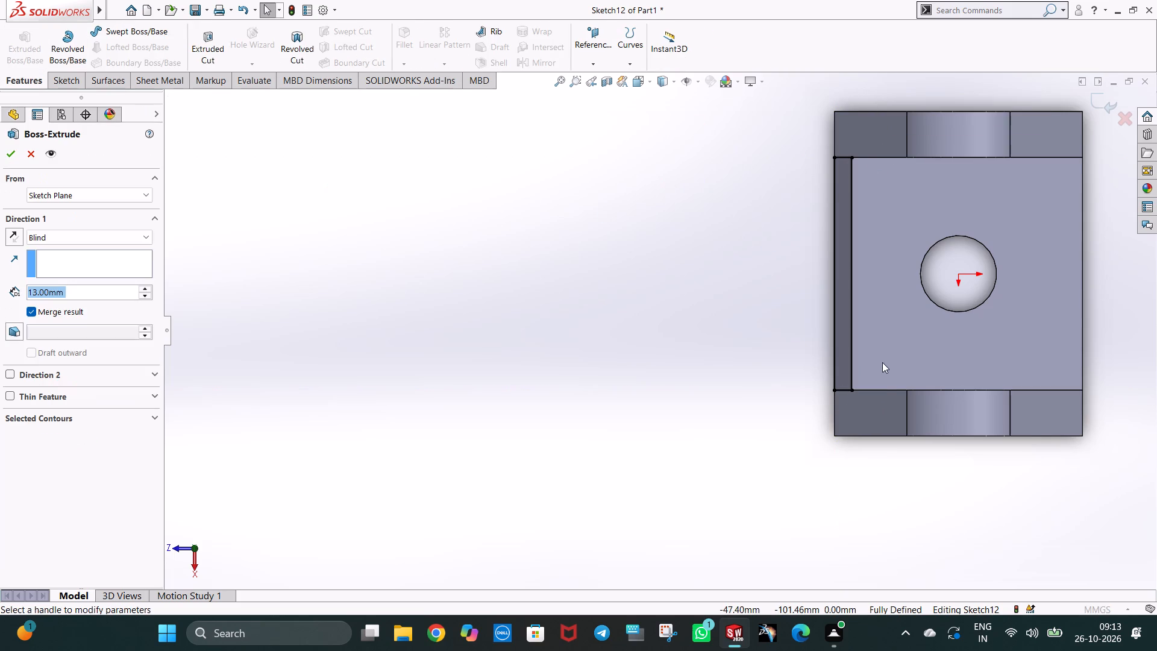
{"action": "middle_click_drag", "start_coordinate": [883, 383], "coordinate": [933, 256]}
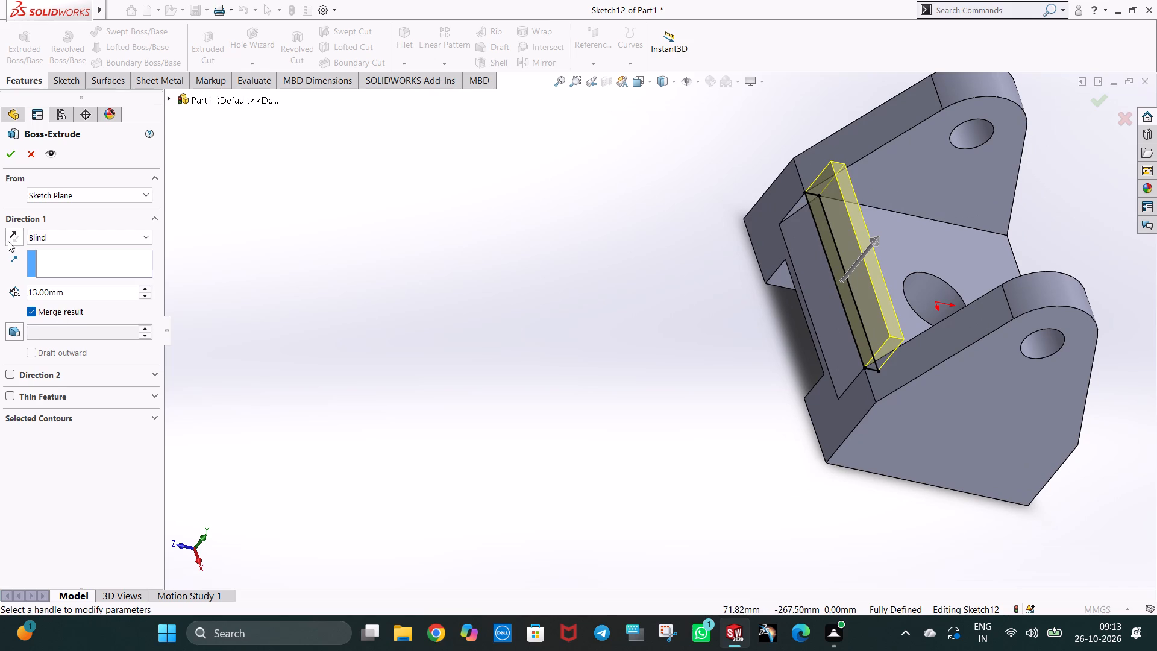
{"action": "left_click", "coordinate": [8, 237]}
{"action": "middle_click_drag", "start_coordinate": [507, 401], "coordinate": [541, 361]}
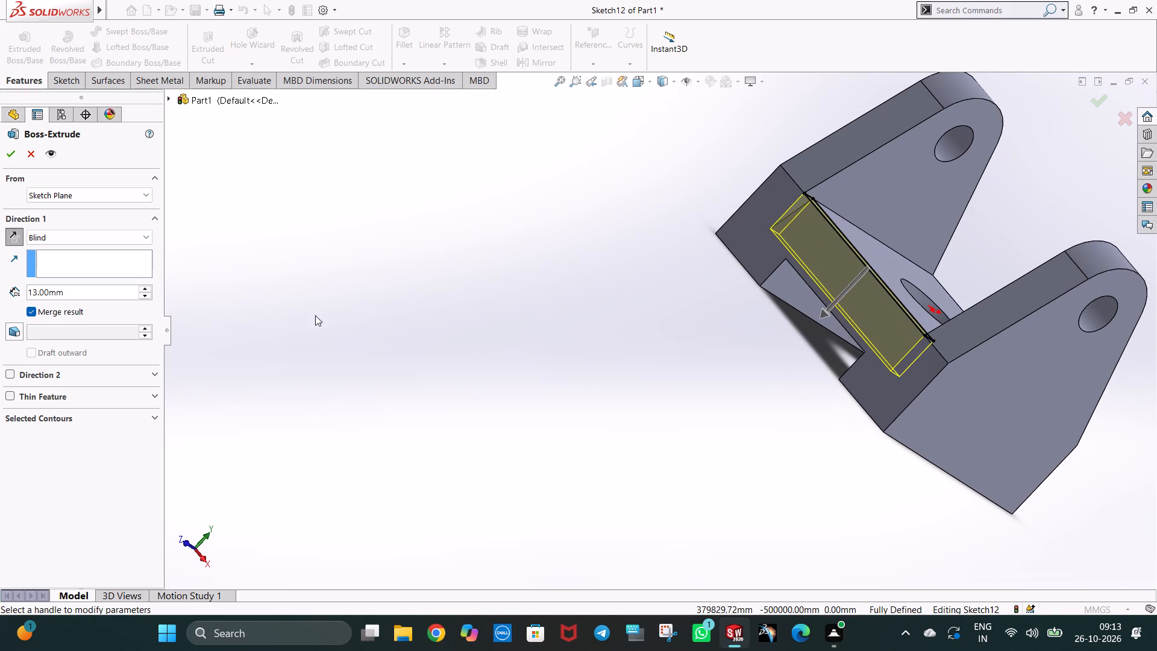
{"action": "left_click", "coordinate": [9, 149]}
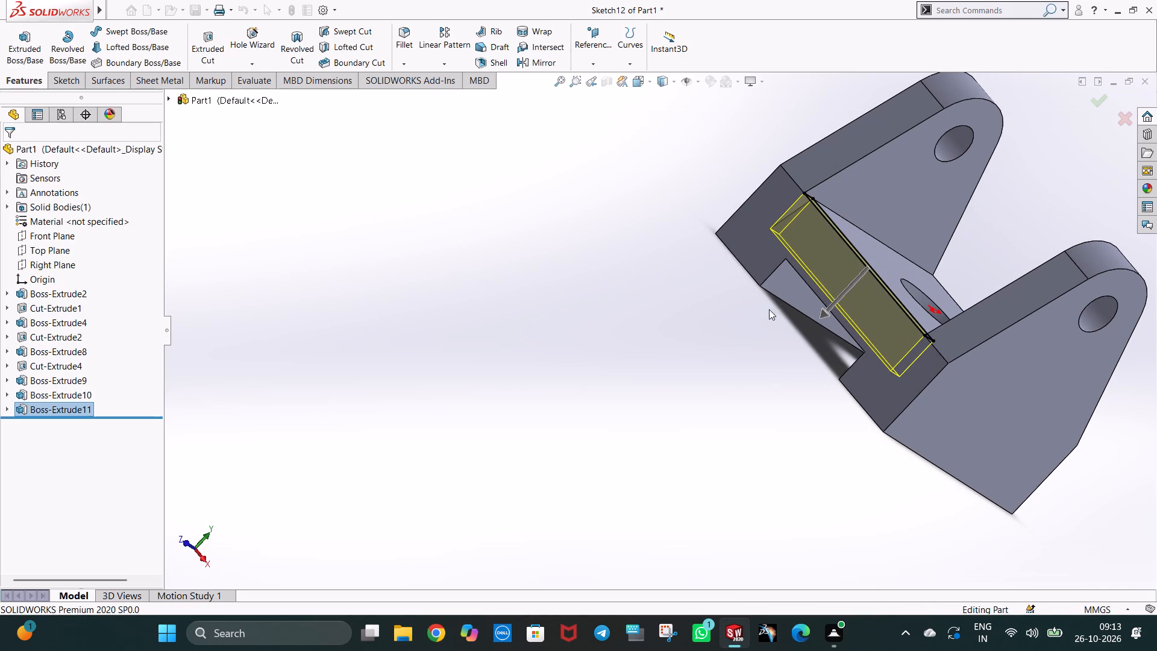
Show the whole bracket in isometric view and inspect the base's filled side and both arms.
{"action": "middle_click_drag", "start_coordinate": [864, 319], "coordinate": [648, 293]}
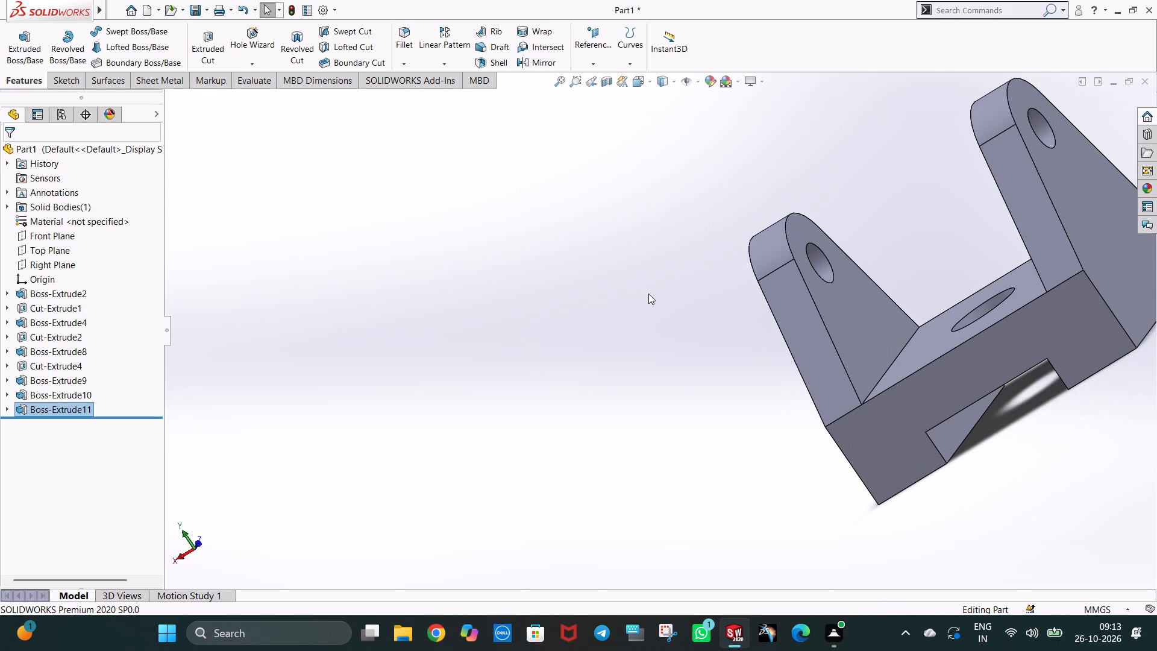
{"action": "key", "text": "ctrl+7"}
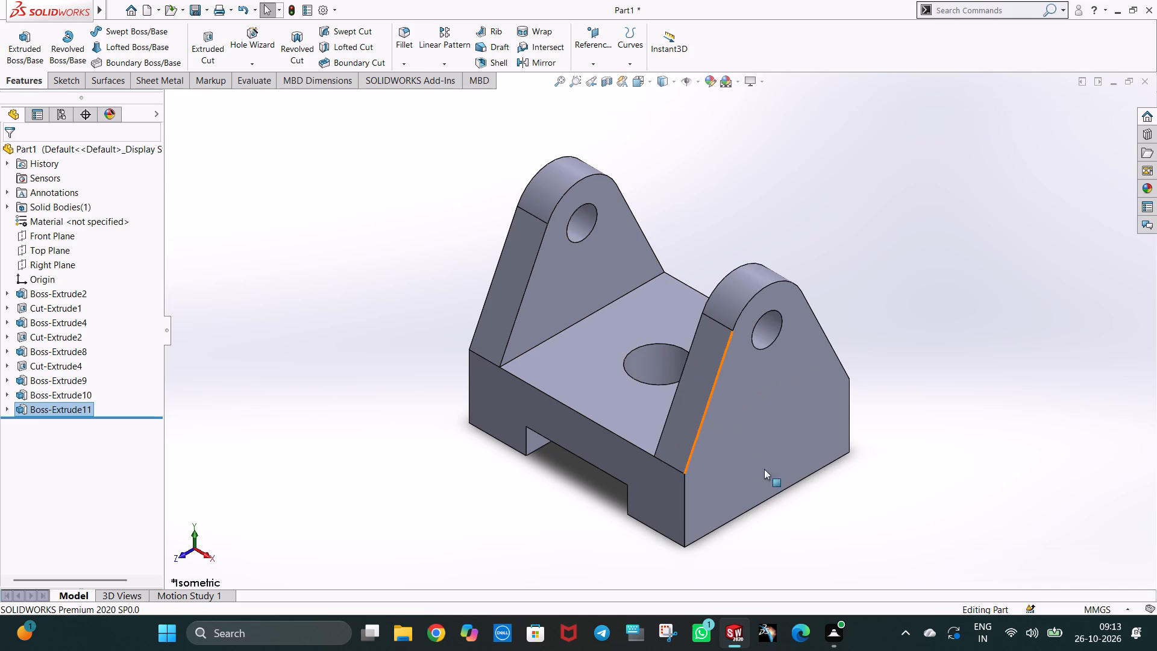
{"action": "middle_click_drag", "start_coordinate": [776, 494], "coordinate": [798, 466]}
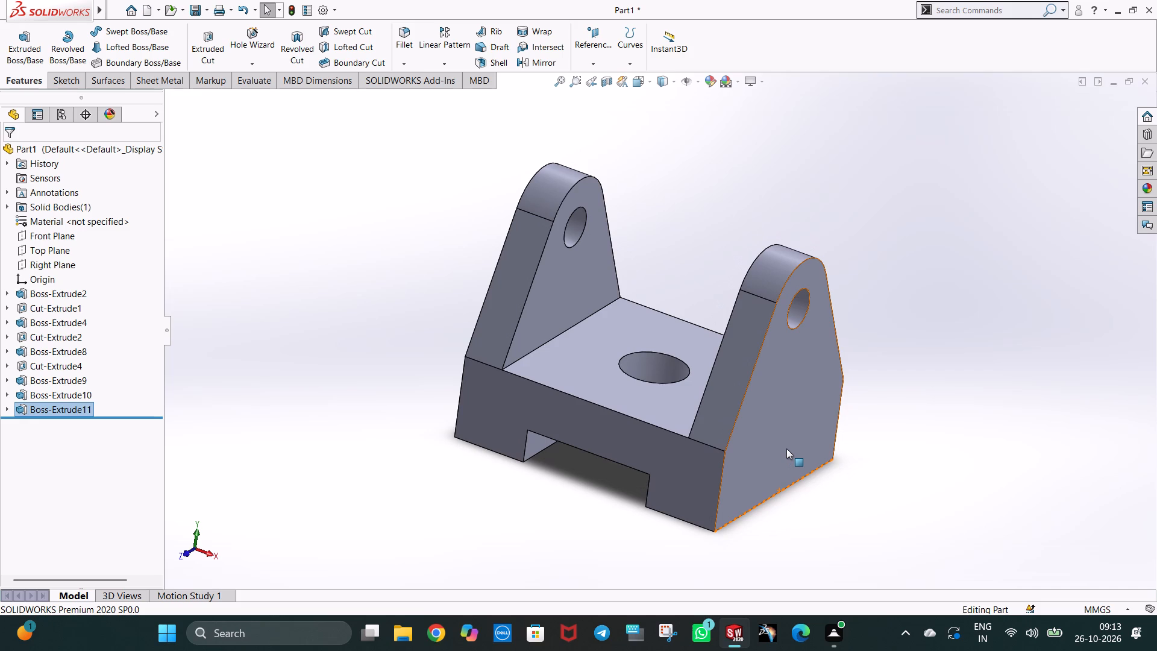
{"action": "left_click", "coordinate": [946, 224]}
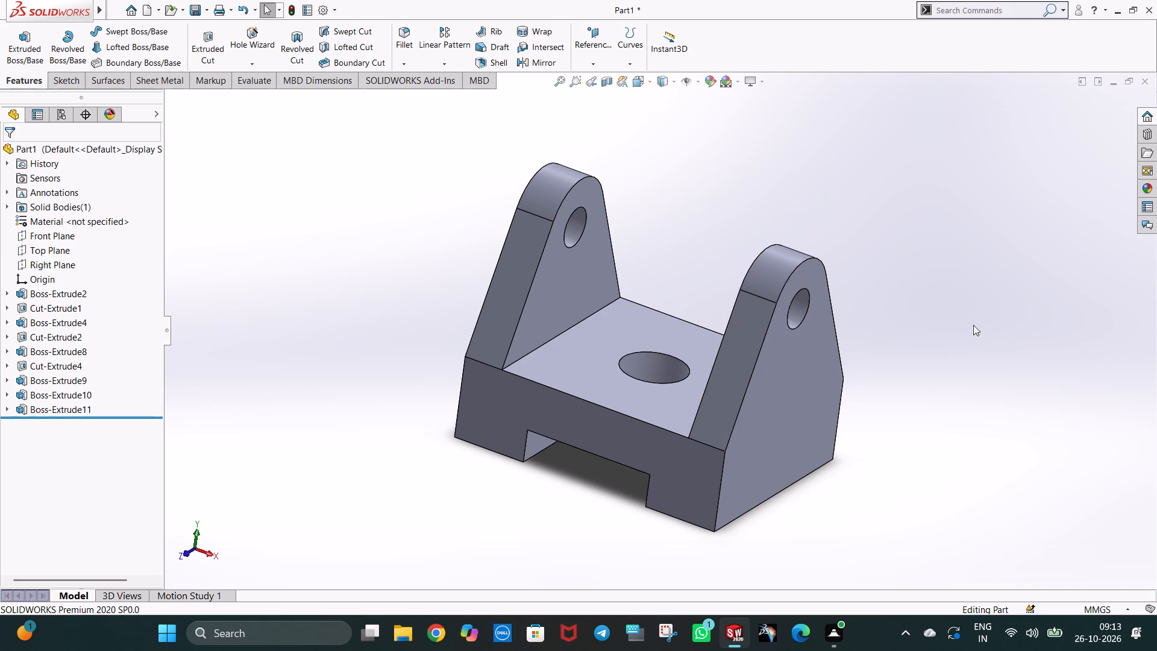
{"action": "middle_click", "coordinate": [1013, 451]}
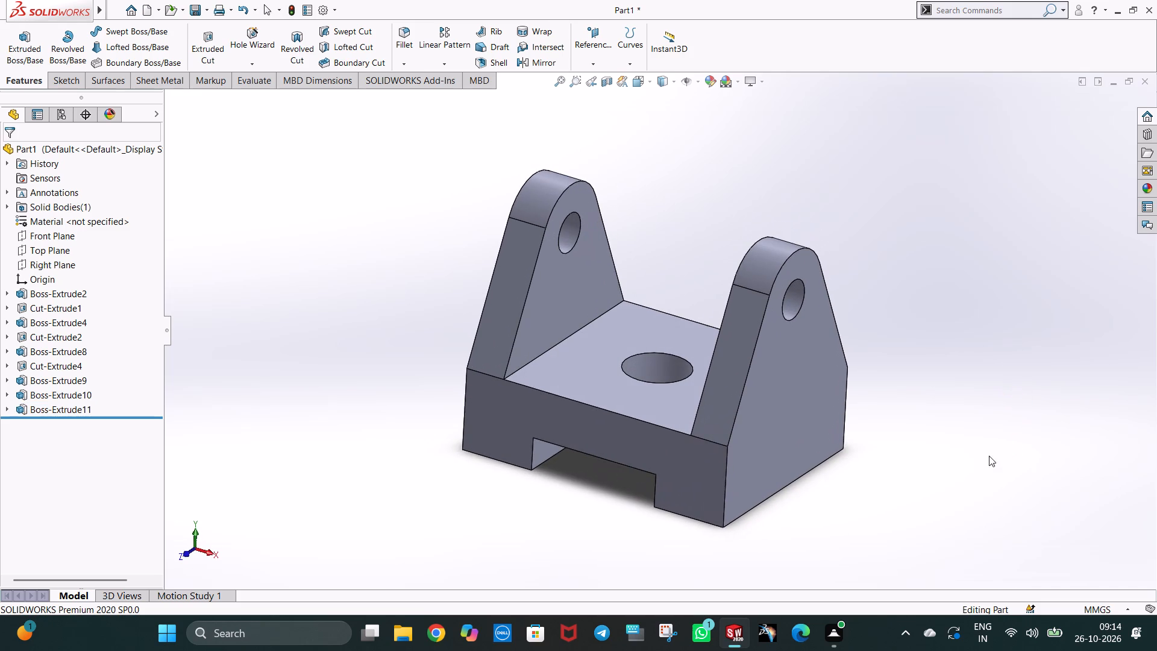
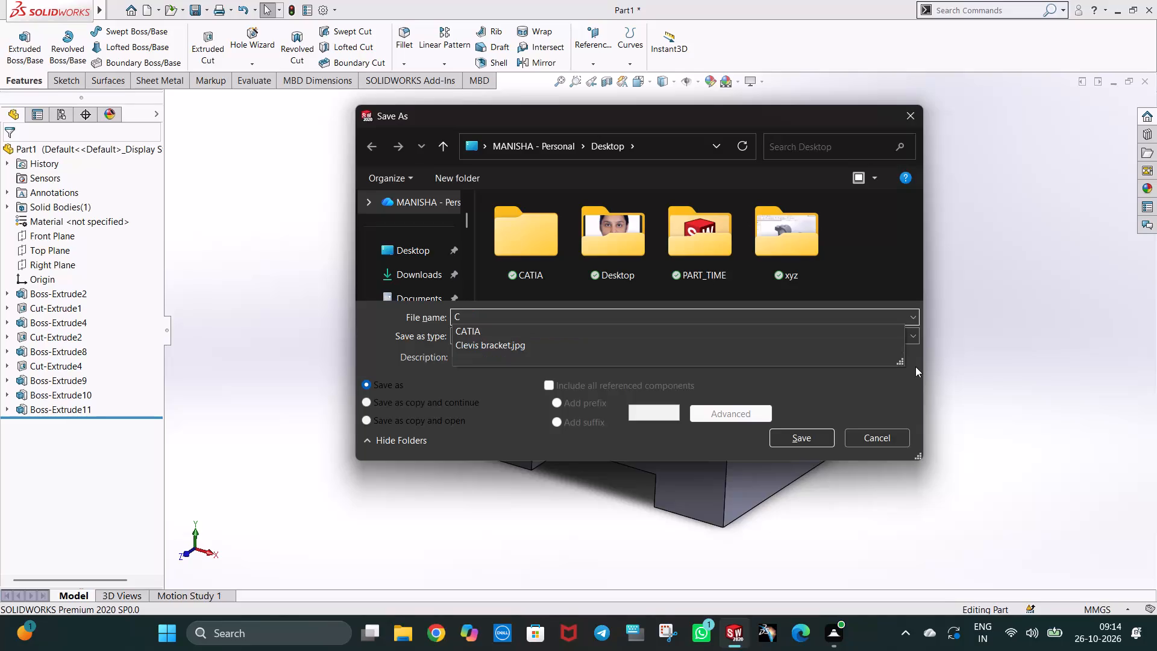
Save the part to the Desktop as a SOLIDWORKS part named Clevis bracket.
{"action": "type", "text": "levis bracket"}
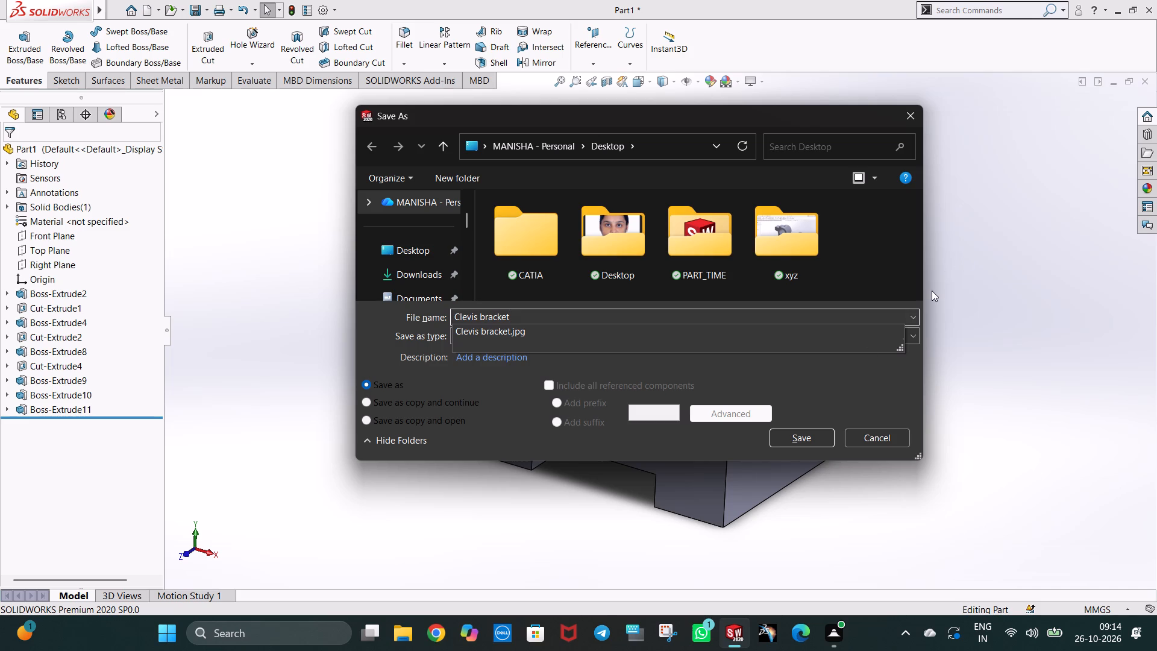
{"action": "left_click", "coordinate": [431, 255]}
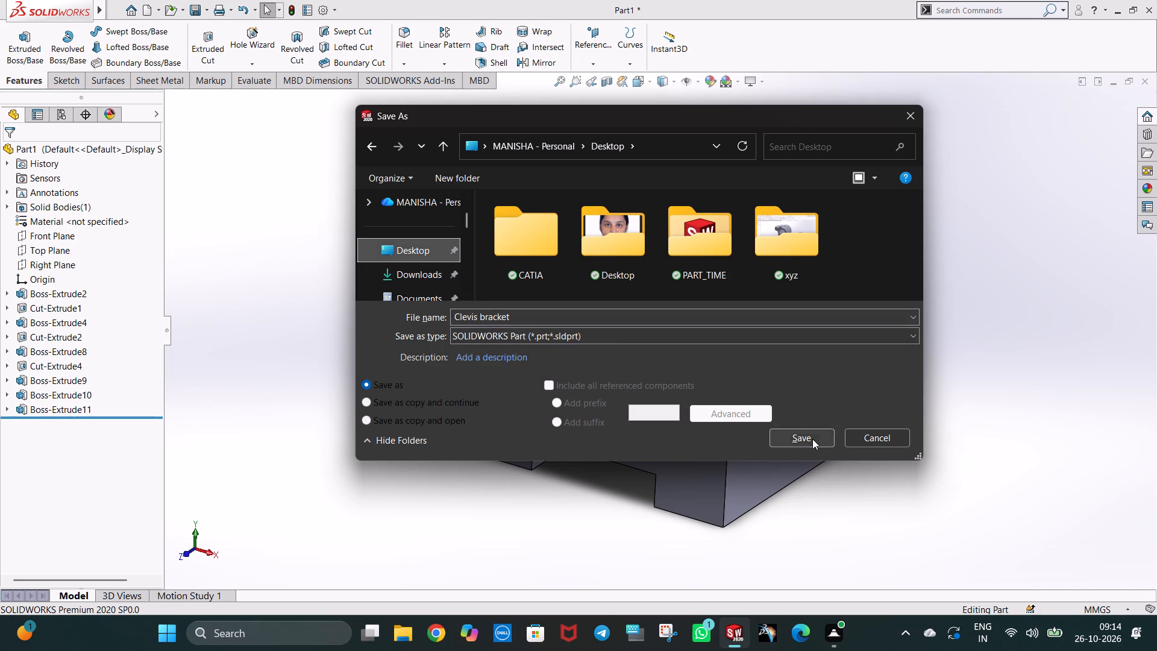
{"action": "left_click", "coordinate": [812, 439]}
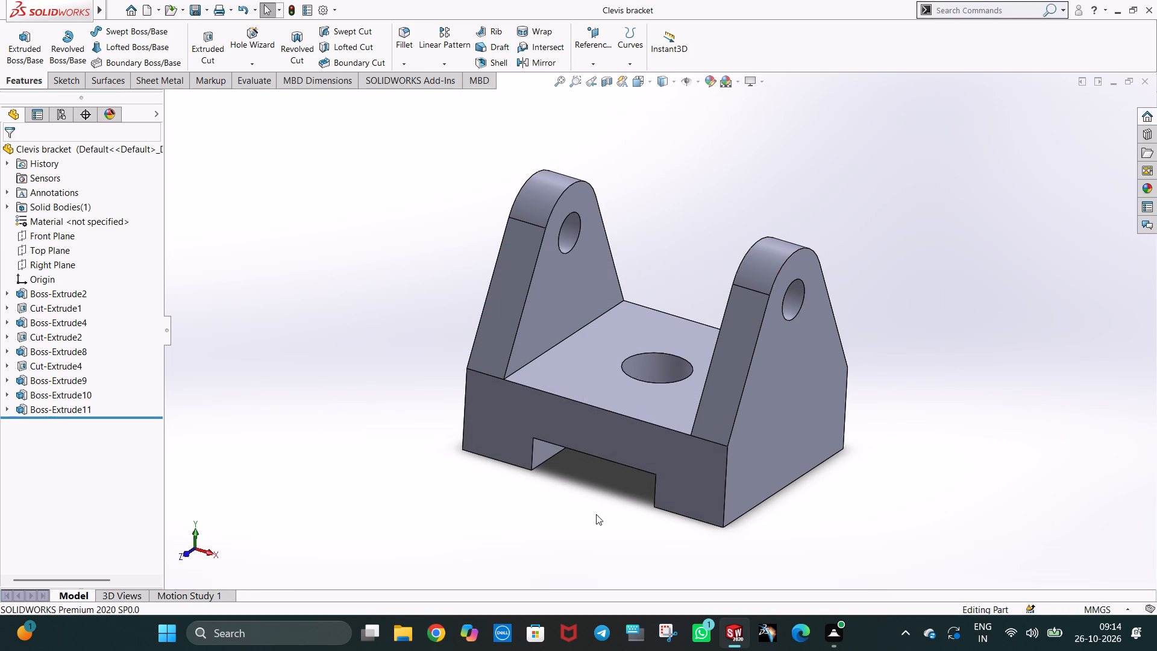
Capture a screenshot of the whole SOLIDWORKS window showing the finished clevis bracket.
{"action": "key", "text": "Print"}
{"action": "left_click_drag", "start_coordinate": [0, 0], "coordinate": [1155, 614]}
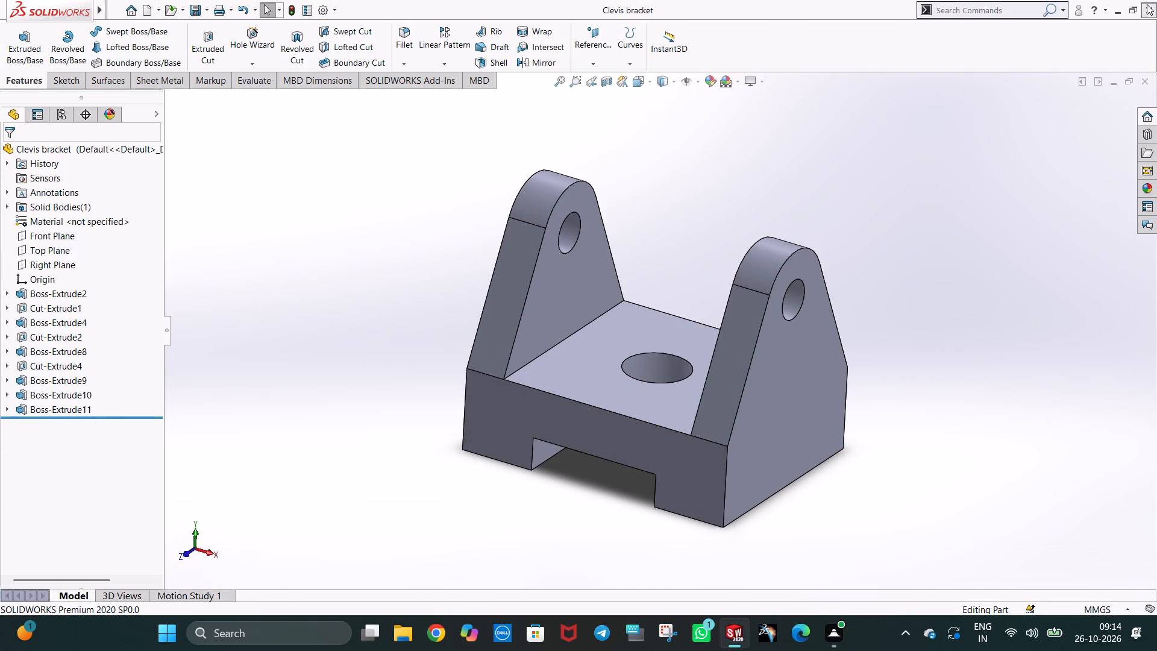
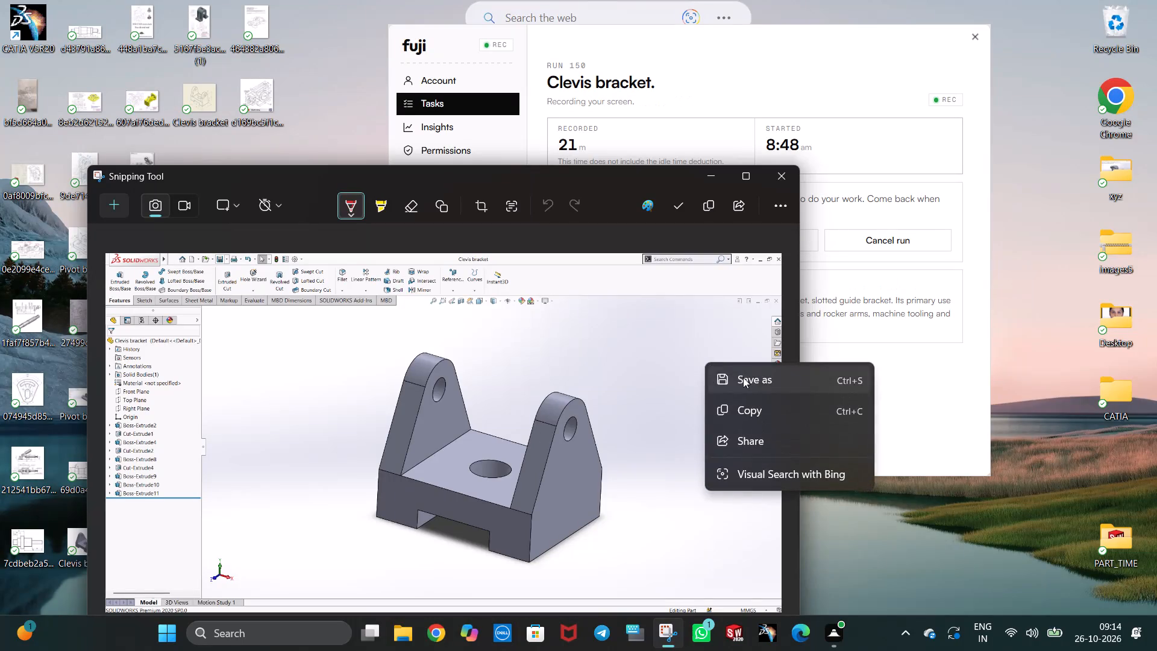
Save the captured screenshot to the Desktop as a PNG image named Clevis bracket.
{"action": "left_click", "coordinate": [743, 377]}
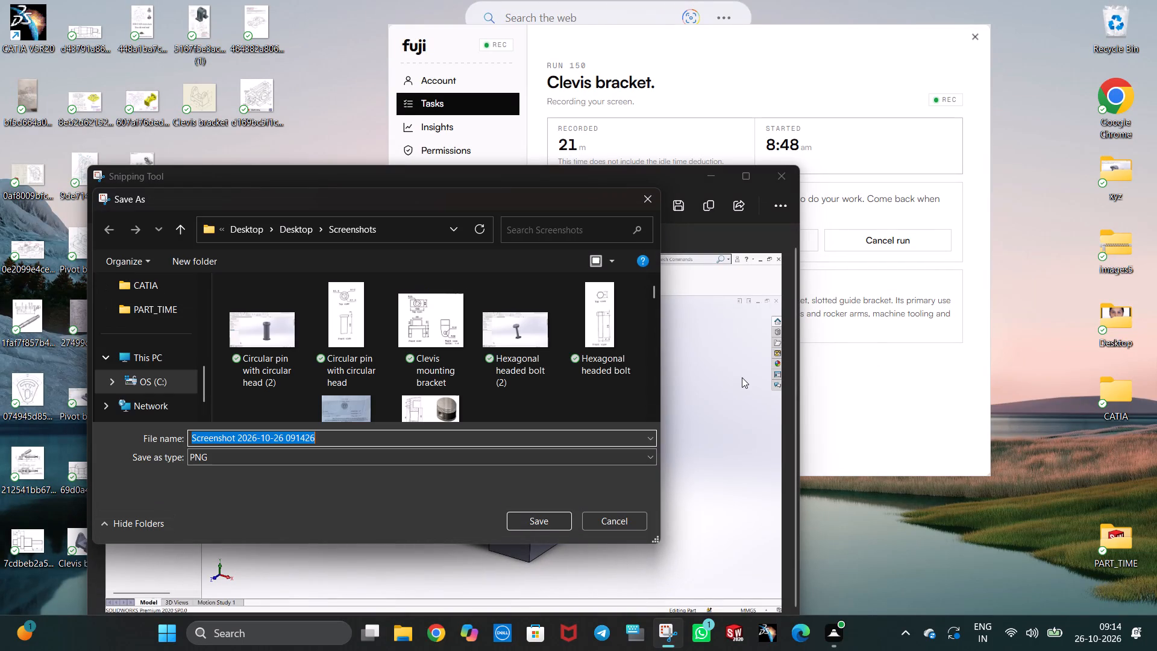
{"action": "key", "text": "BackSpace"}
{"action": "key", "text": "Tab"}
{"action": "key", "text": "c"}
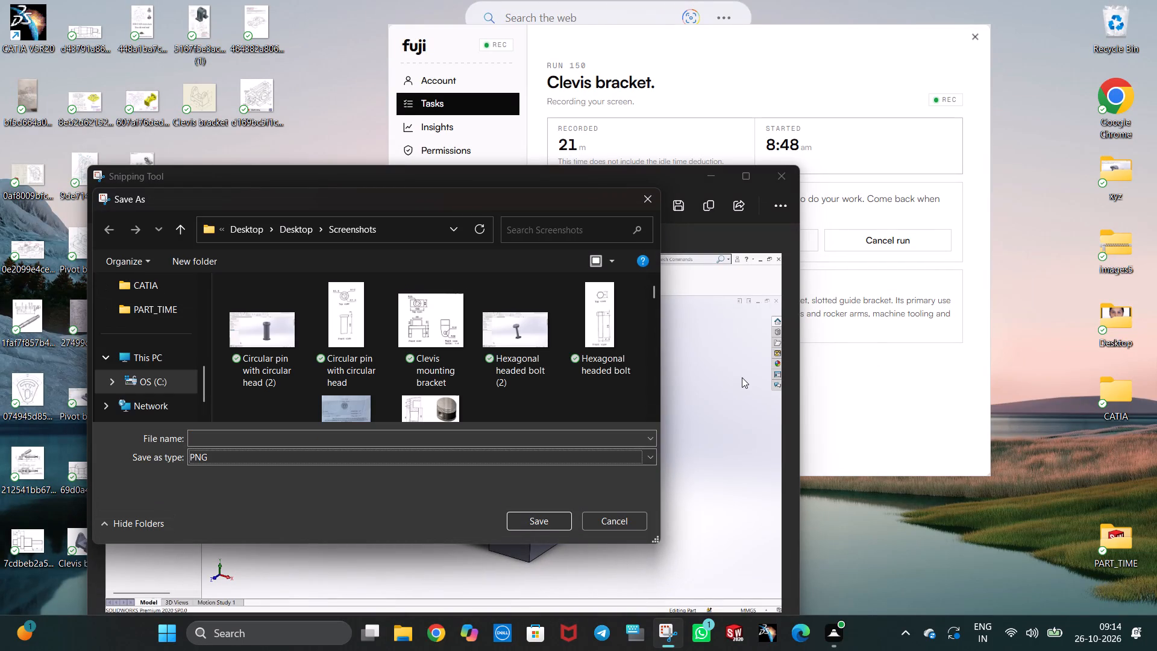
{"action": "left_click", "coordinate": [483, 436]}
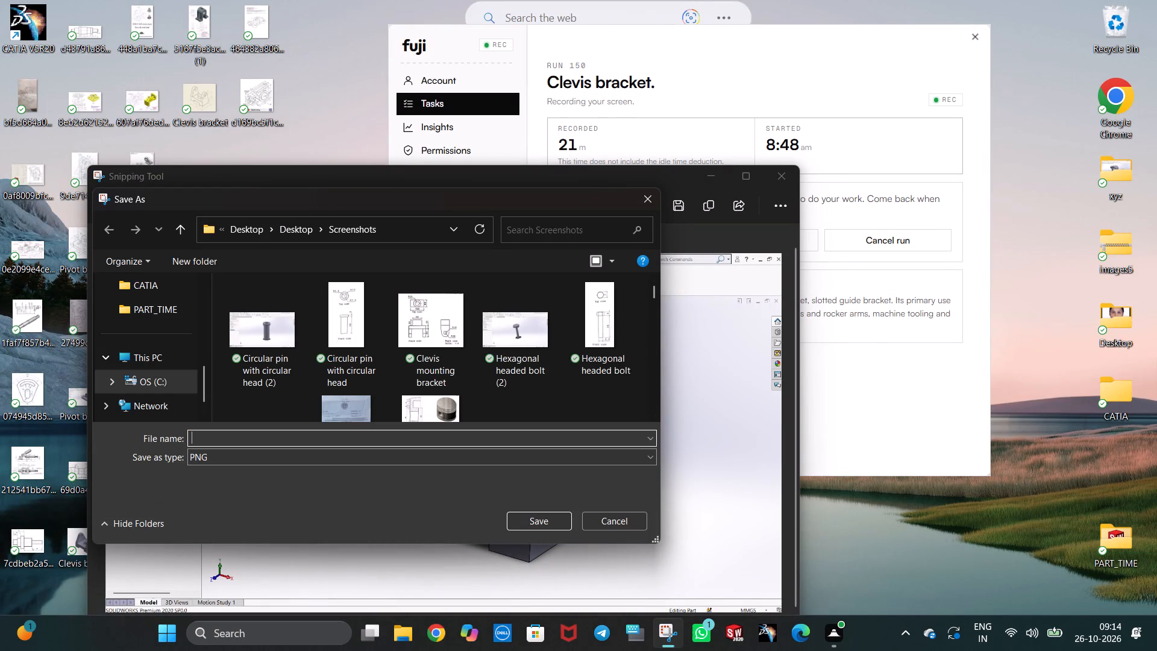
{"action": "key", "text": "c"}
{"action": "type", "text": "levis bracket"}
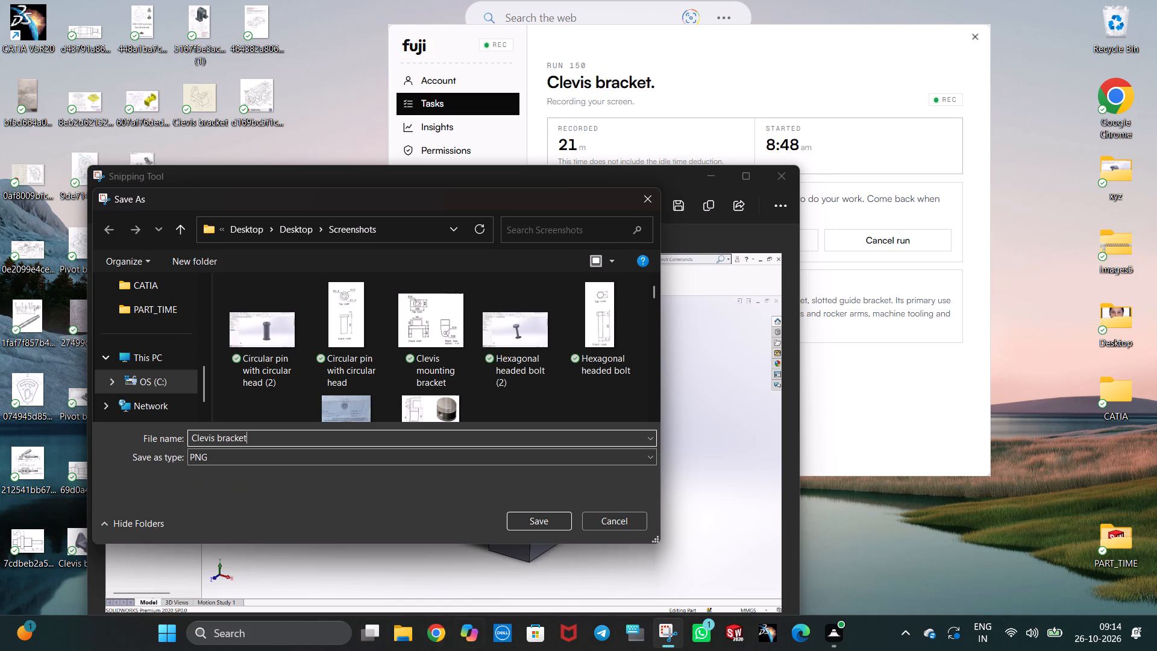
{"action": "scroll", "coordinate": [273, 348], "scroll_direction": "up", "scroll_amount": 6}
{"action": "scroll", "coordinate": [219, 367], "scroll_direction": "up", "scroll_amount": 3}
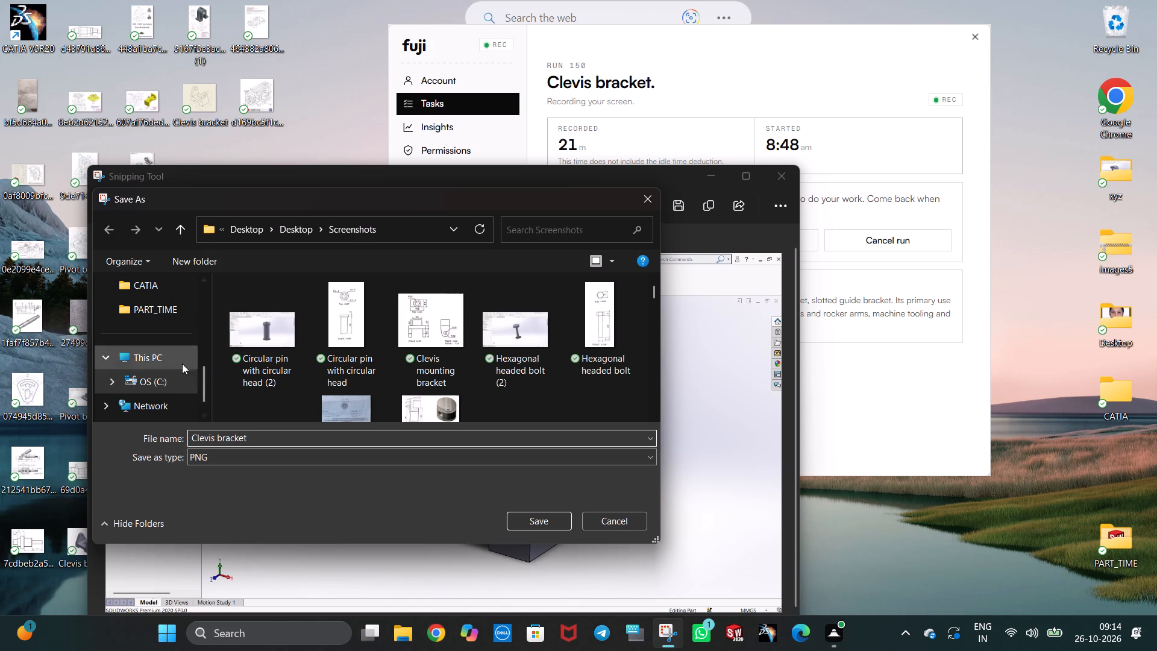
{"action": "scroll", "coordinate": [182, 363], "scroll_direction": "up", "scroll_amount": 2}
{"action": "left_click", "coordinate": [164, 335]}
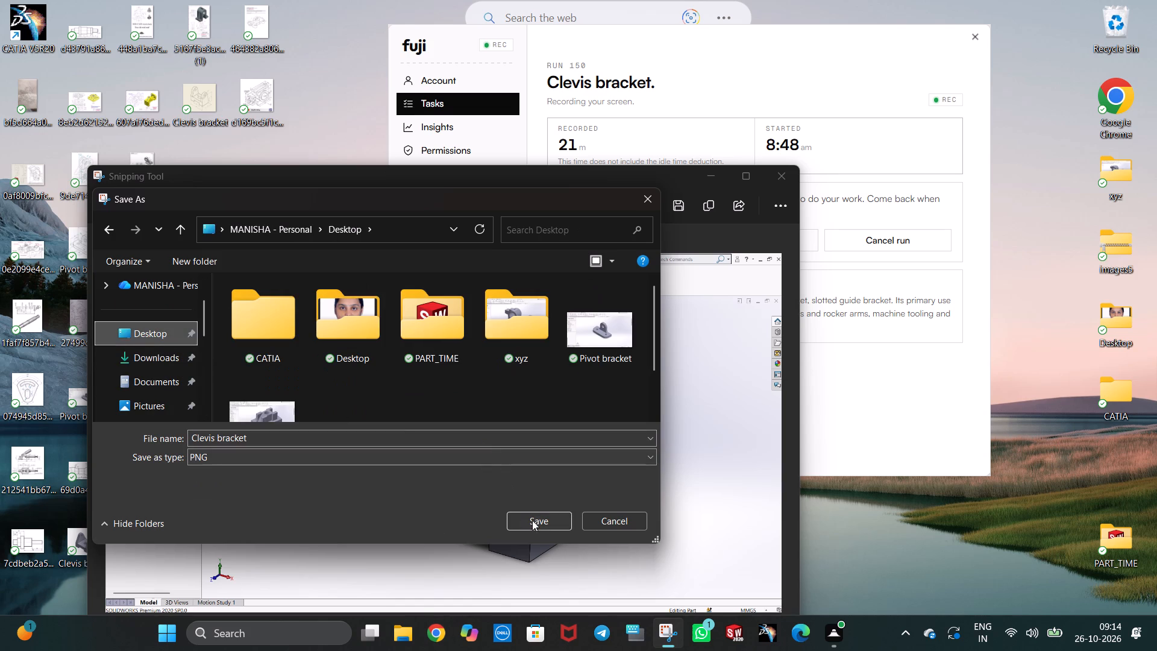
{"action": "left_click", "coordinate": [532, 521]}
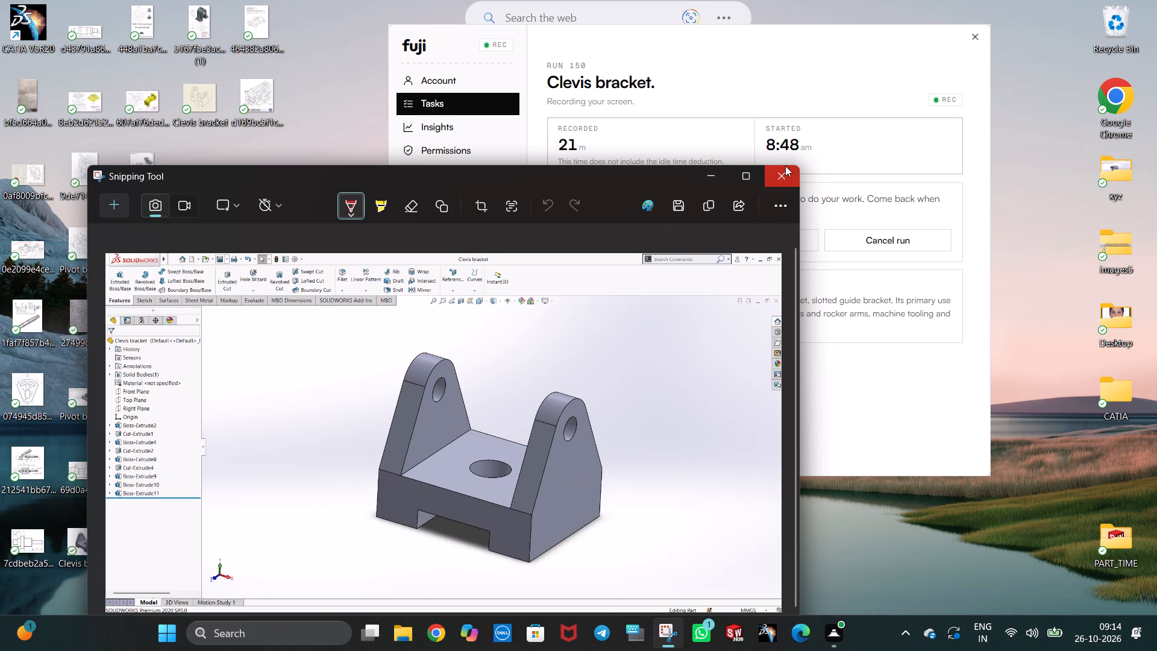